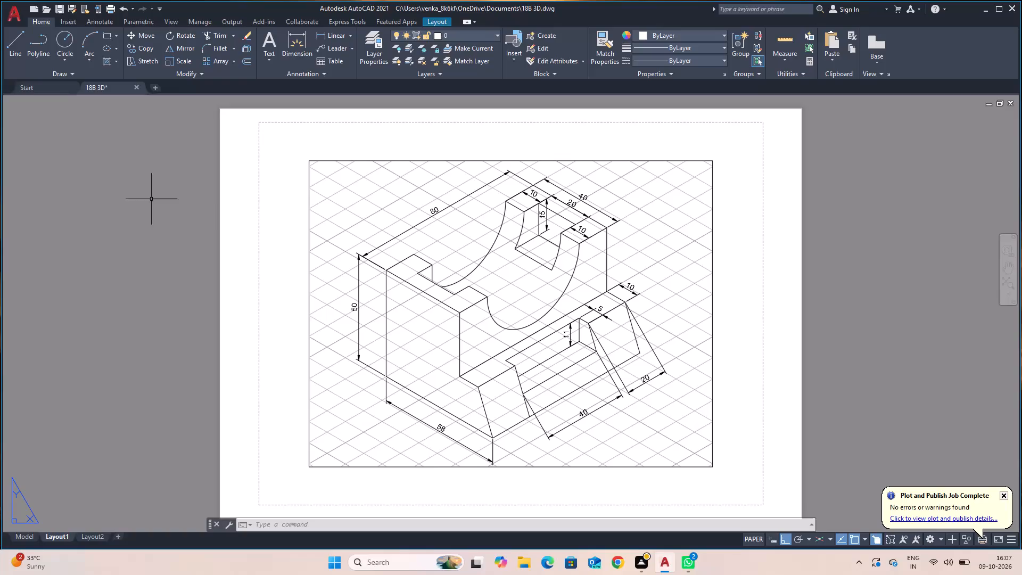
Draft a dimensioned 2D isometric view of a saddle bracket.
Switch the 18B 3D drawing to model space and start a new blank drawing.
{"action": "left_click", "coordinate": [22, 534]}
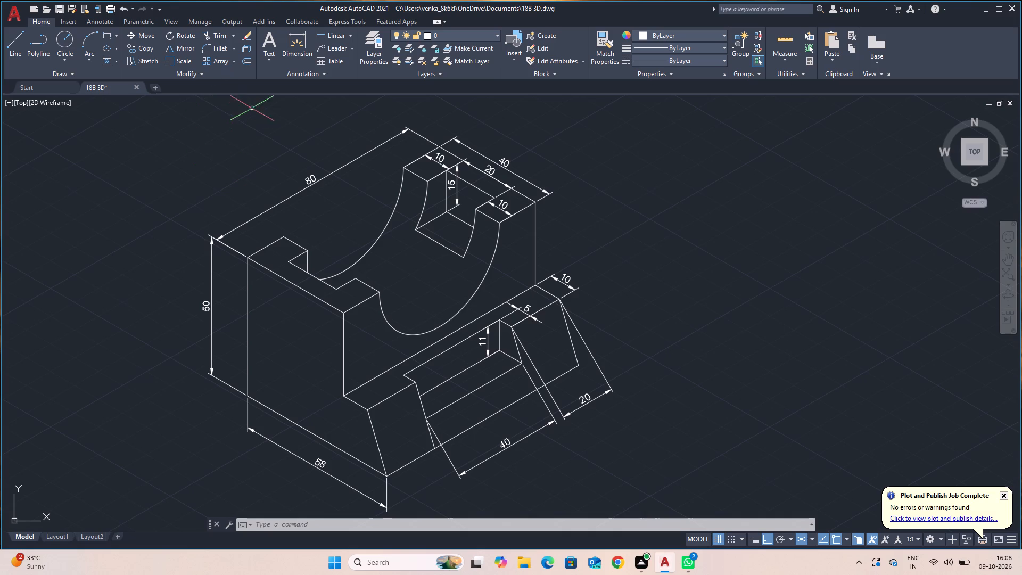
{"action": "left_click", "coordinate": [157, 87]}
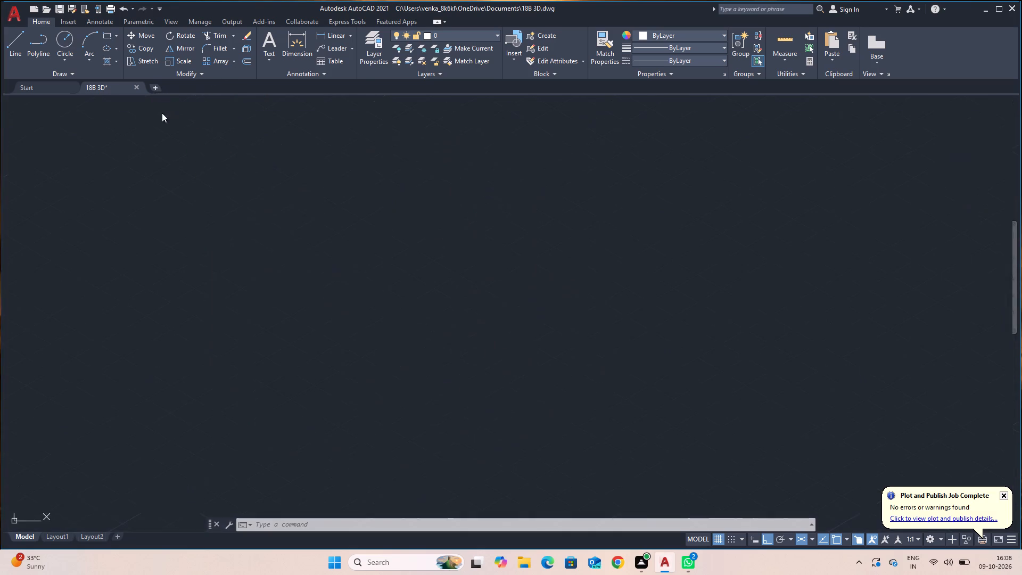
Turn on Ortho mode and isometric drafting for the new drawing.
{"action": "left_click", "coordinate": [771, 536]}
{"action": "left_click", "coordinate": [803, 536]}
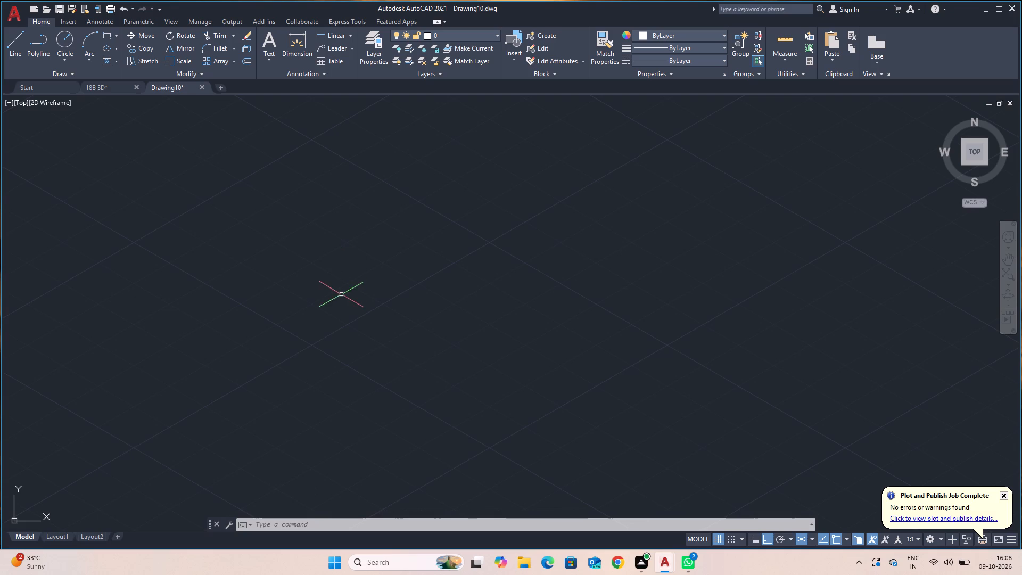
Draw a 70-unit line along the 330° isometric axis in the empty drawing.
{"action": "key", "text": "l"}
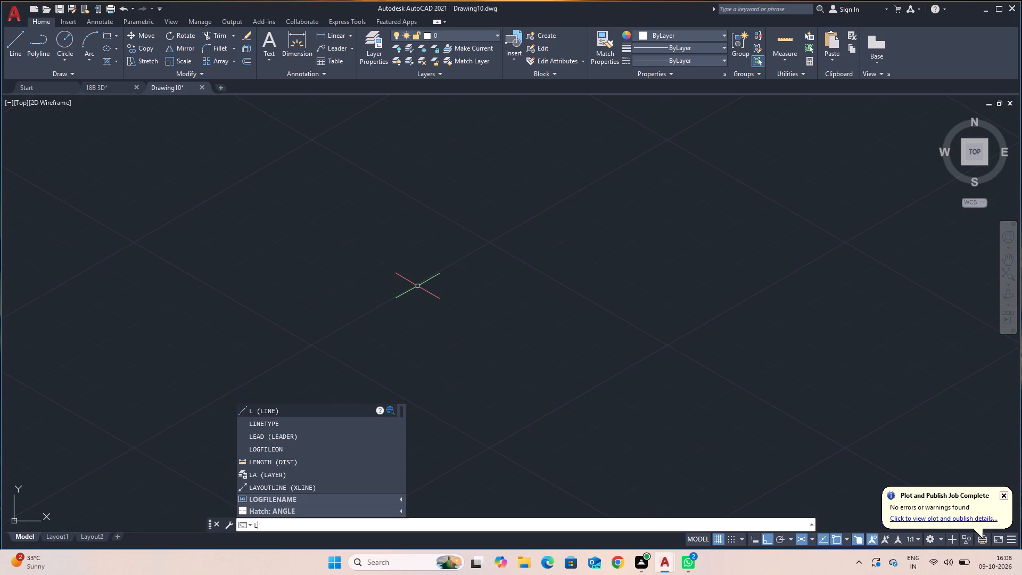
{"action": "key", "text": "Return"}
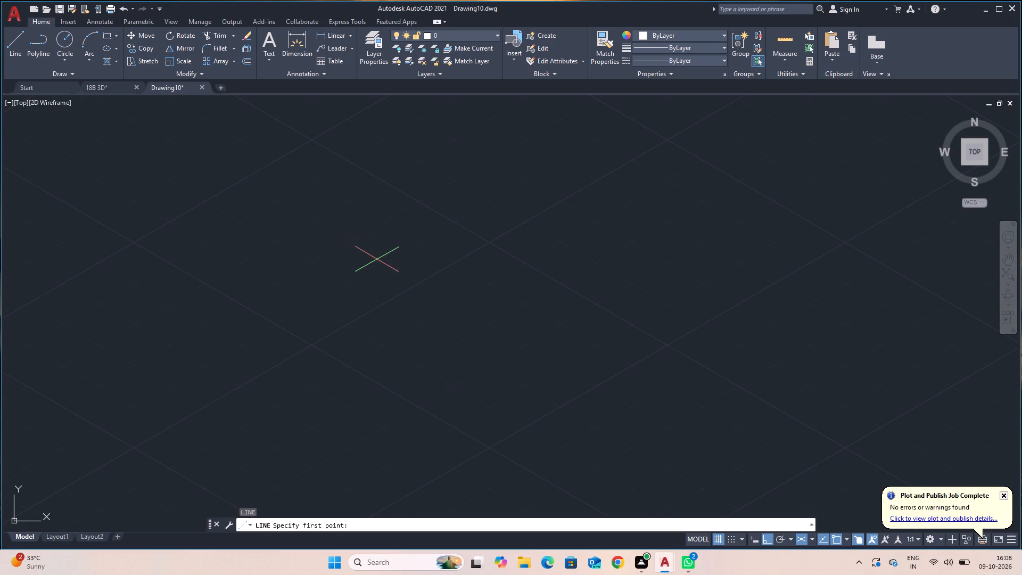
{"action": "left_click", "coordinate": [381, 335]}
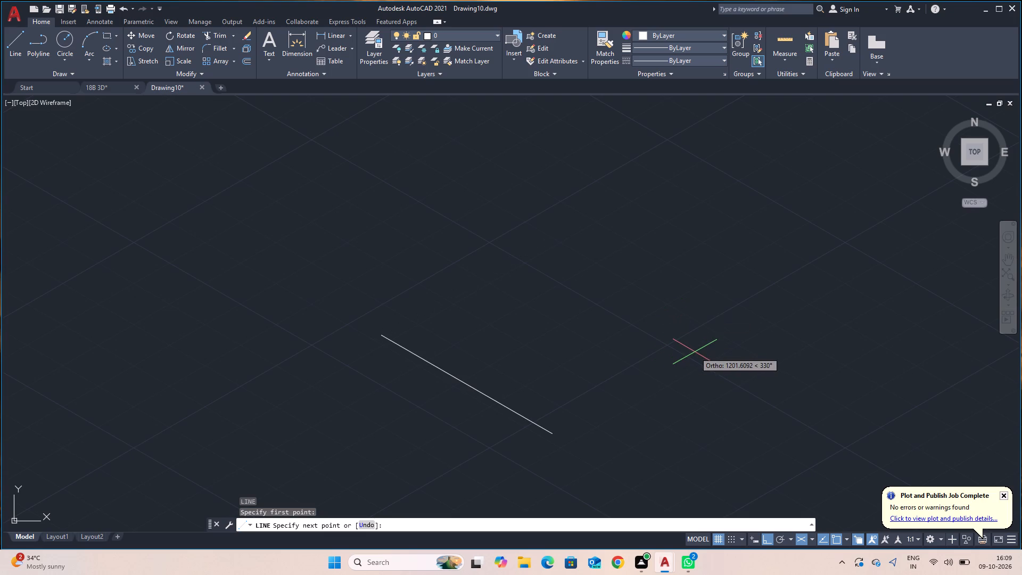
{"action": "type", "text": "70"}
{"action": "key", "text": "Return"}
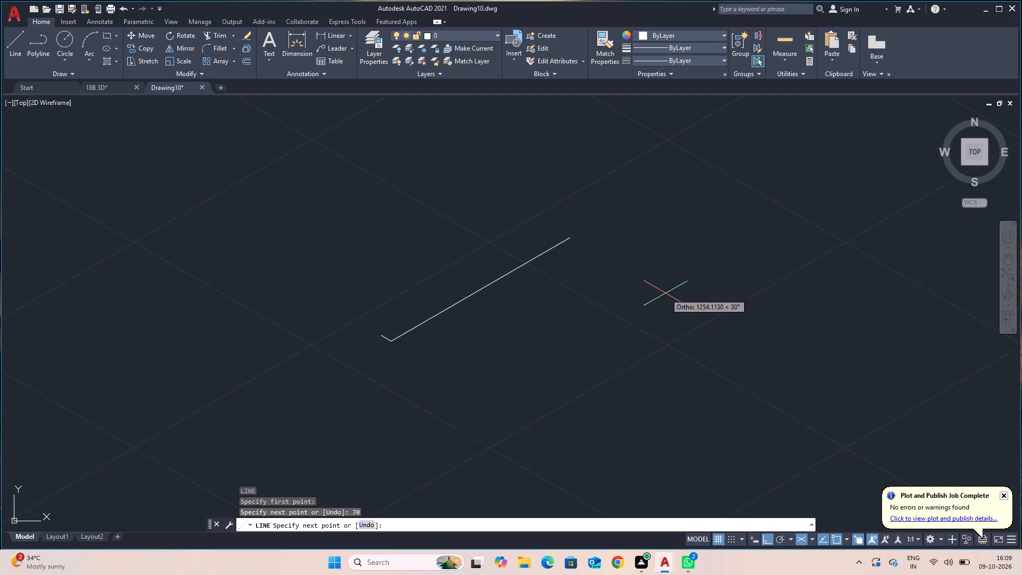
{"action": "scroll", "coordinate": [441, 334], "scroll_direction": "up", "scroll_amount": 3}
{"action": "middle_click_drag", "start_coordinate": [366, 376], "coordinate": [367, 376]}
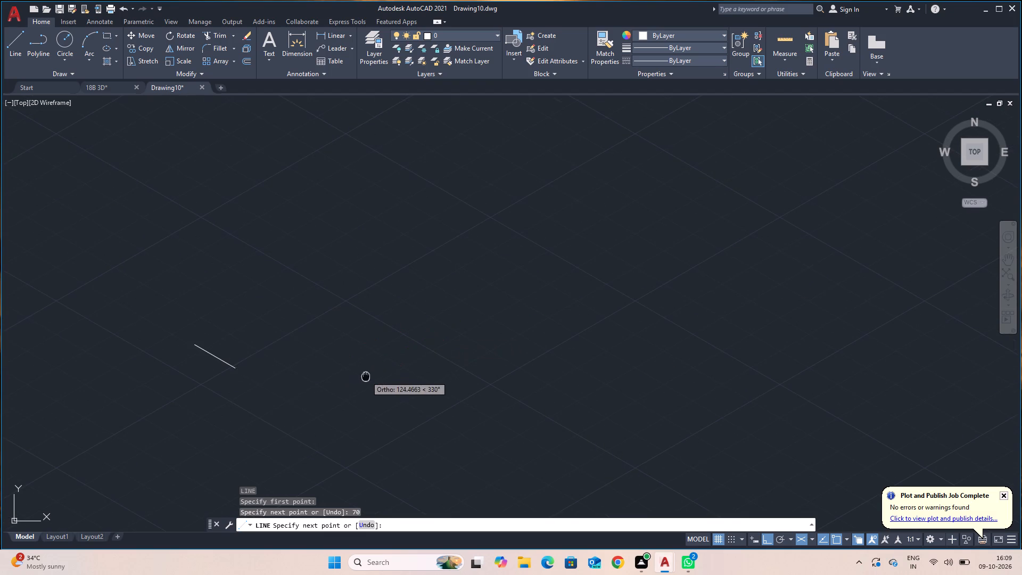
{"action": "middle_click_drag", "start_coordinate": [367, 376], "coordinate": [642, 322]}
{"action": "scroll", "coordinate": [639, 291], "scroll_direction": "up", "scroll_amount": 4}
{"action": "middle_click_drag", "start_coordinate": [367, 359], "coordinate": [759, 358]}
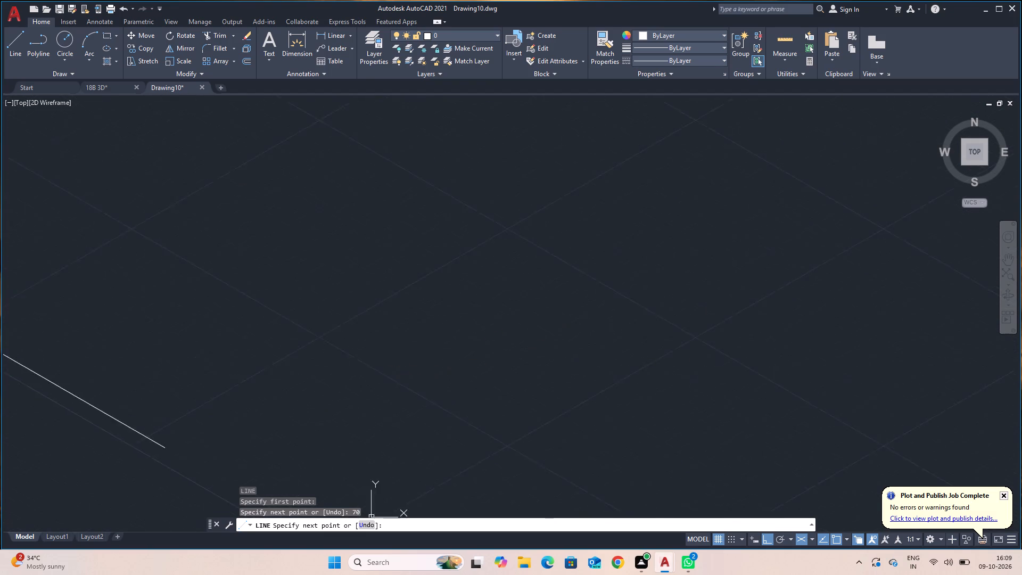
{"action": "middle_click_drag", "start_coordinate": [759, 358], "coordinate": [930, 387]}
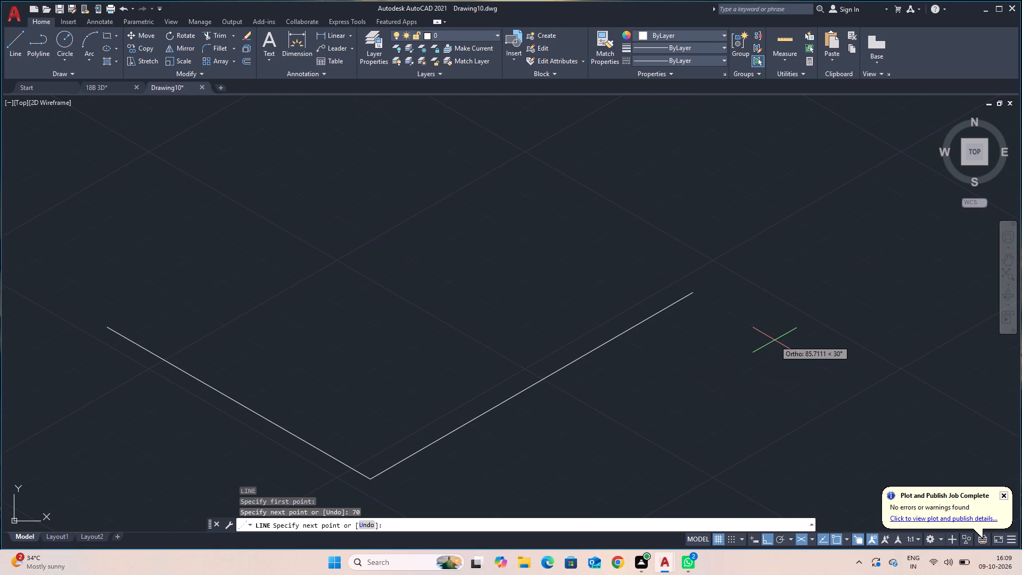
{"action": "key", "text": "Escape"}
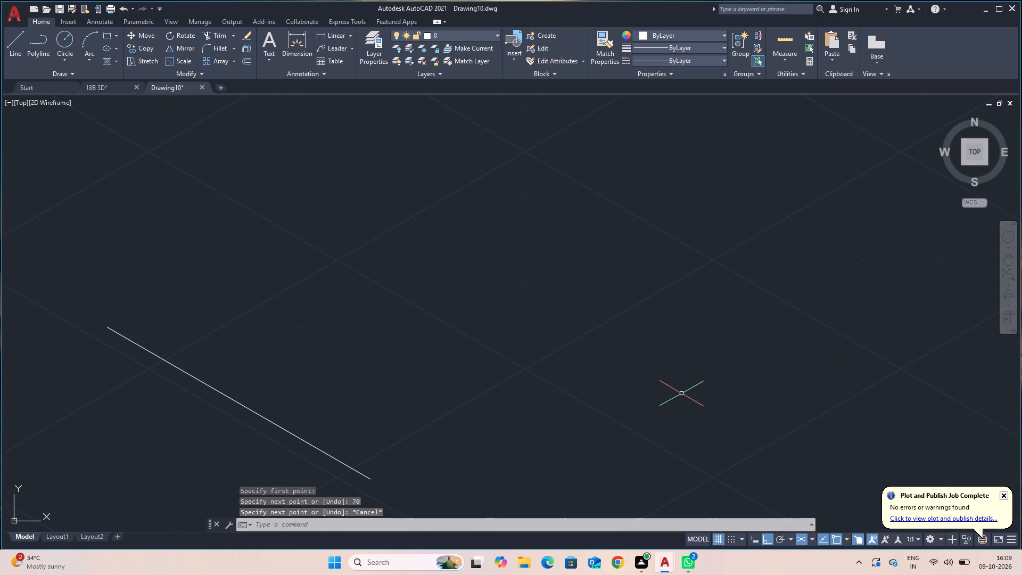
Draw a 25-unit line at 150° from the upper end of the 70-unit line, extending it in the same direction.
{"action": "key", "text": "l"}
{"action": "key", "text": "Return"}
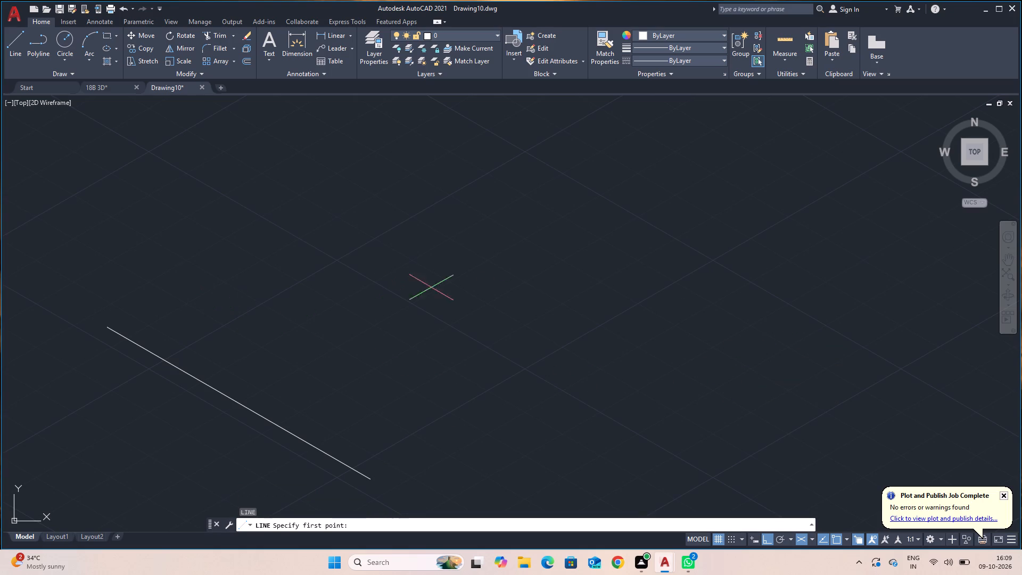
{"action": "left_click", "coordinate": [106, 327]}
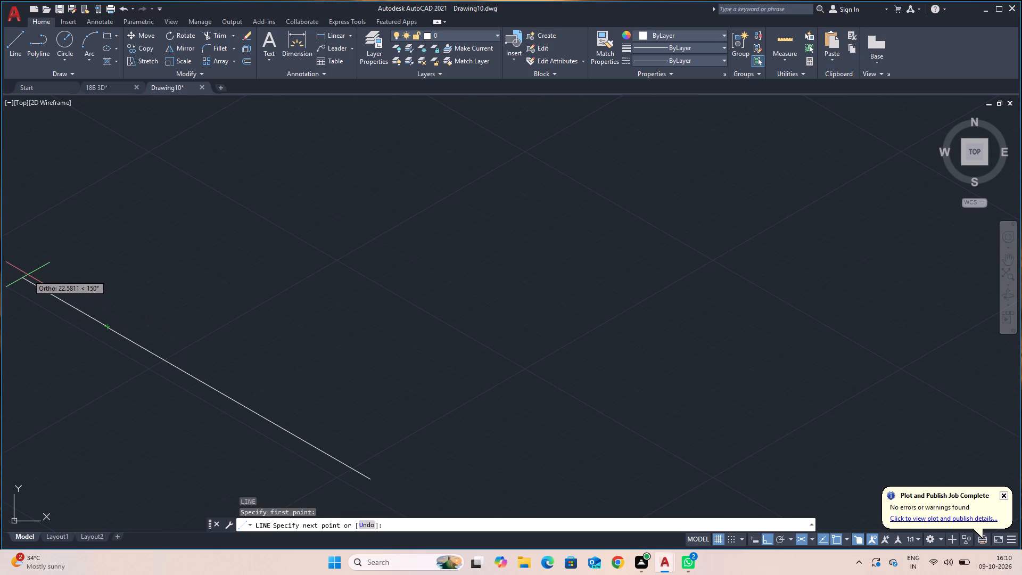
{"action": "type", "text": "25"}
{"action": "key", "text": "Return"}
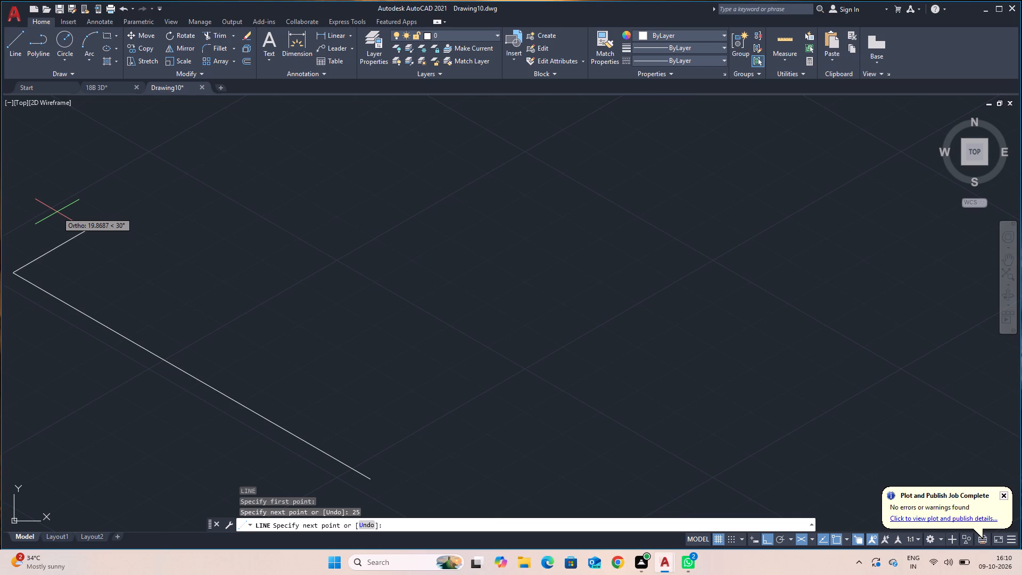
{"action": "key", "text": "Escape"}
From the extended line's upper end, draw connected lines of 60, 95 and 60 units to close the isometric rectangle.
{"action": "middle_click_drag", "start_coordinate": [169, 268], "coordinate": [452, 273]}
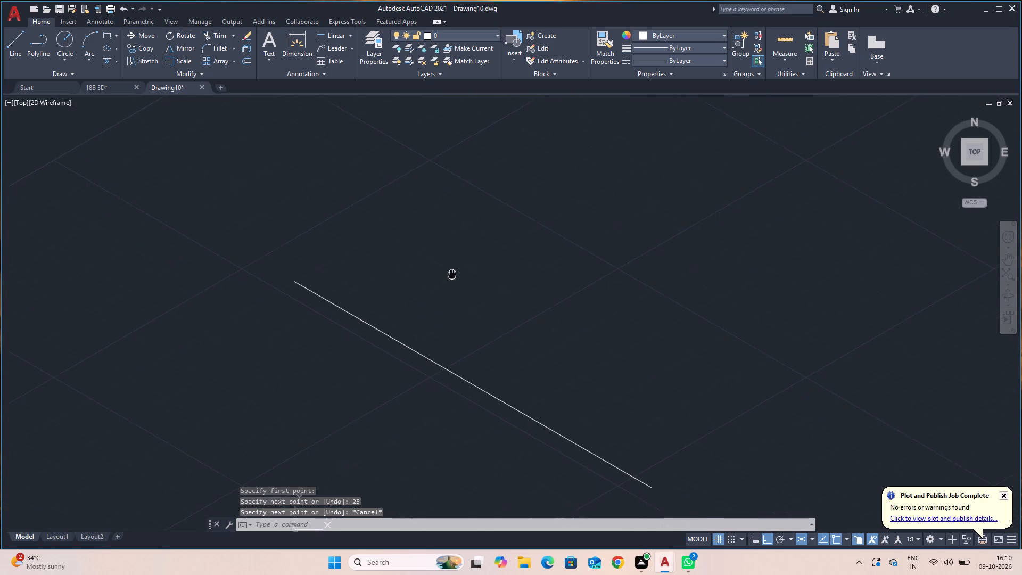
{"action": "middle_click_drag", "start_coordinate": [452, 273], "coordinate": [451, 261]}
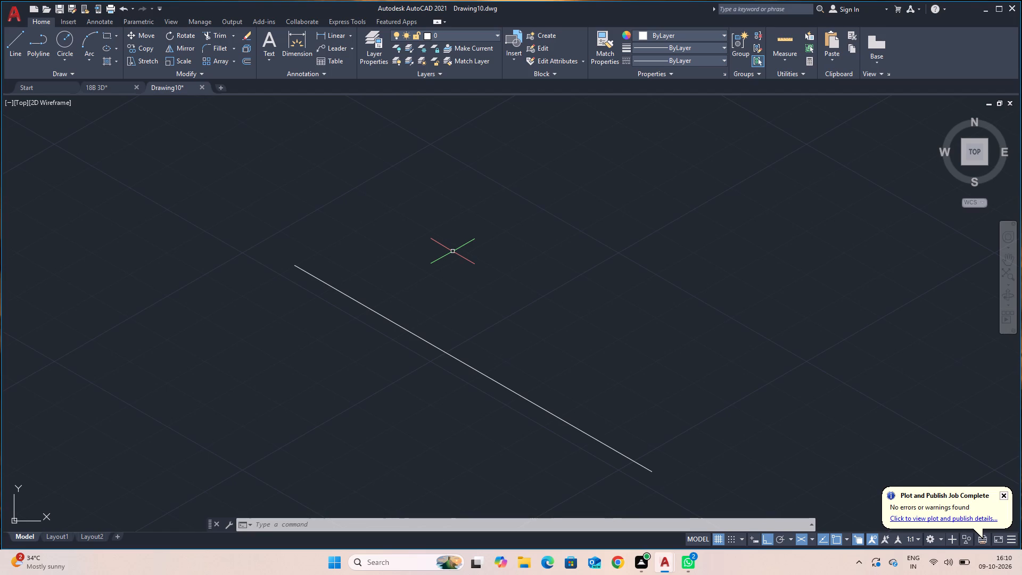
{"action": "key", "text": "l"}
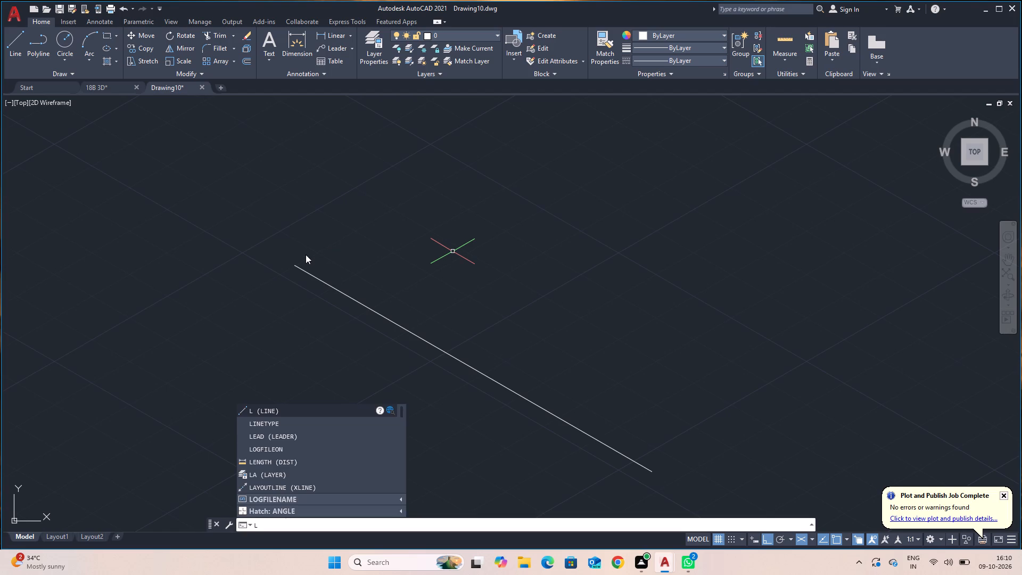
{"action": "key", "text": "space"}
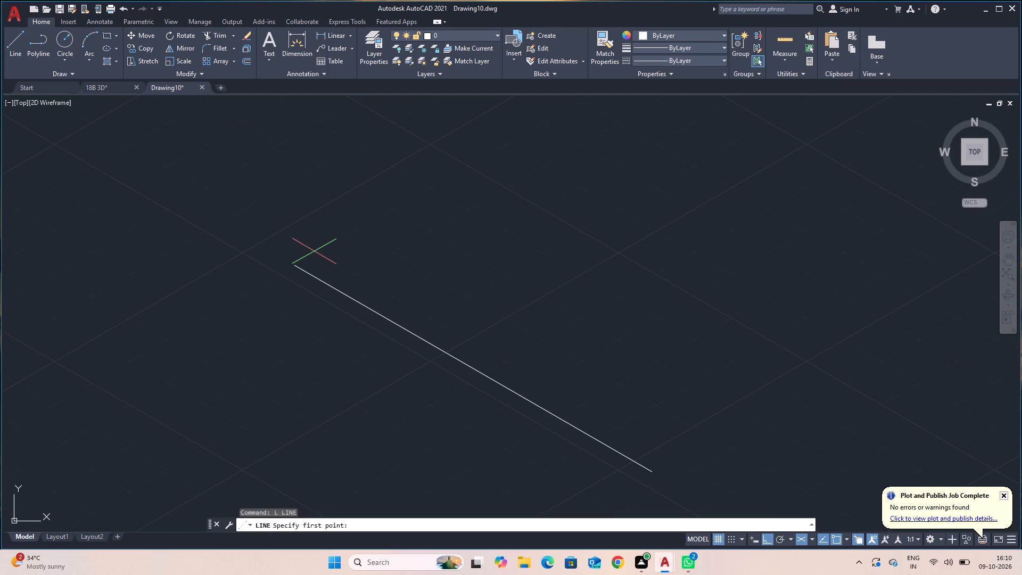
{"action": "left_click", "coordinate": [298, 266]}
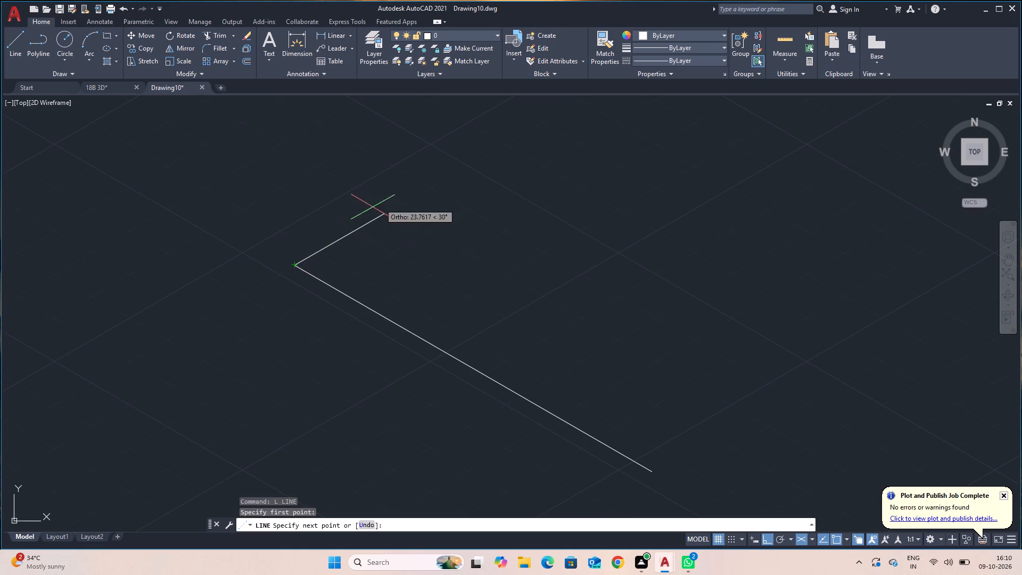
{"action": "type", "text": "60"}
{"action": "key", "text": "Return"}
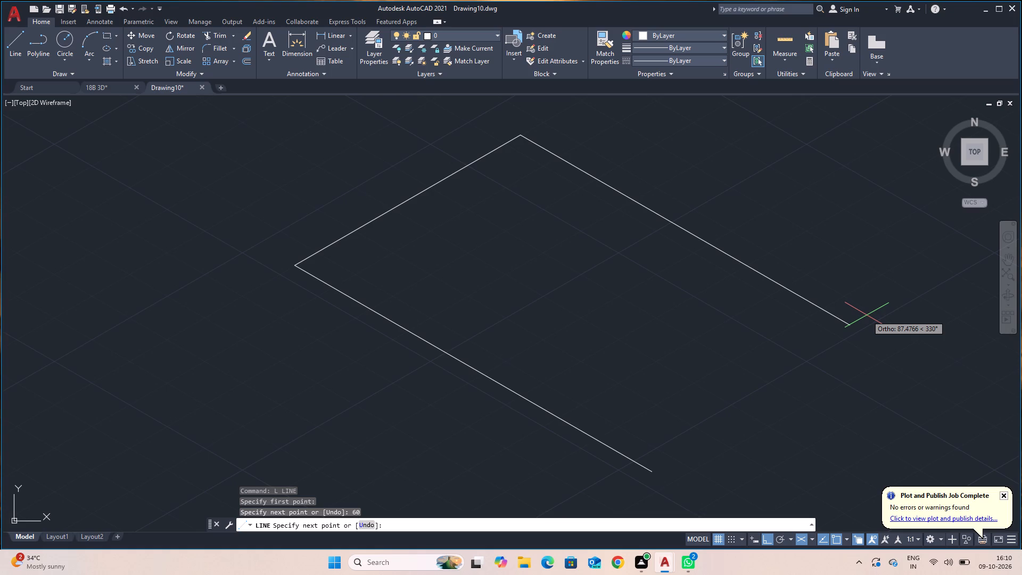
{"action": "type", "text": "95"}
{"action": "key", "text": "Return"}
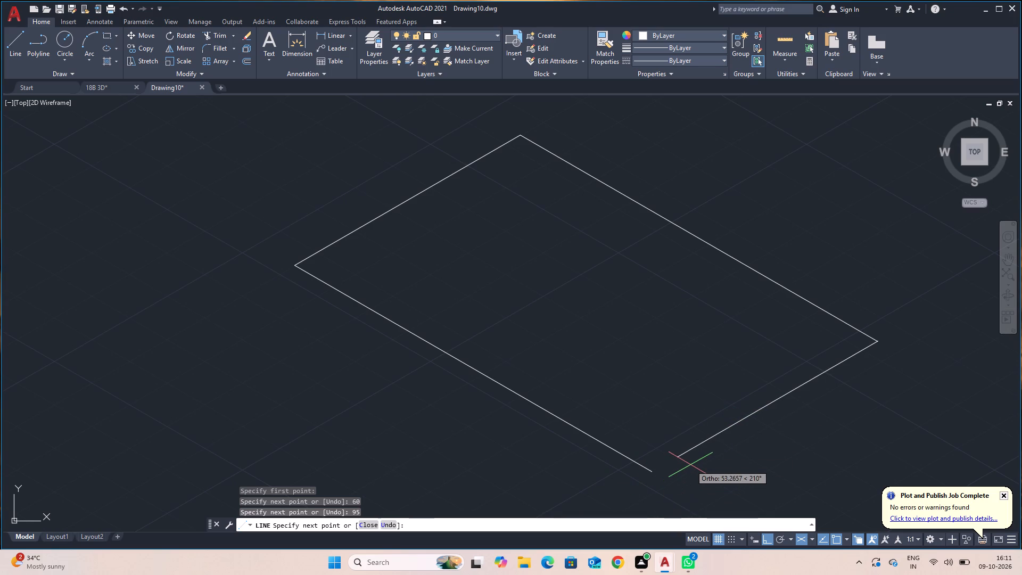
{"action": "type", "text": "60"}
{"action": "key", "text": "Return"}
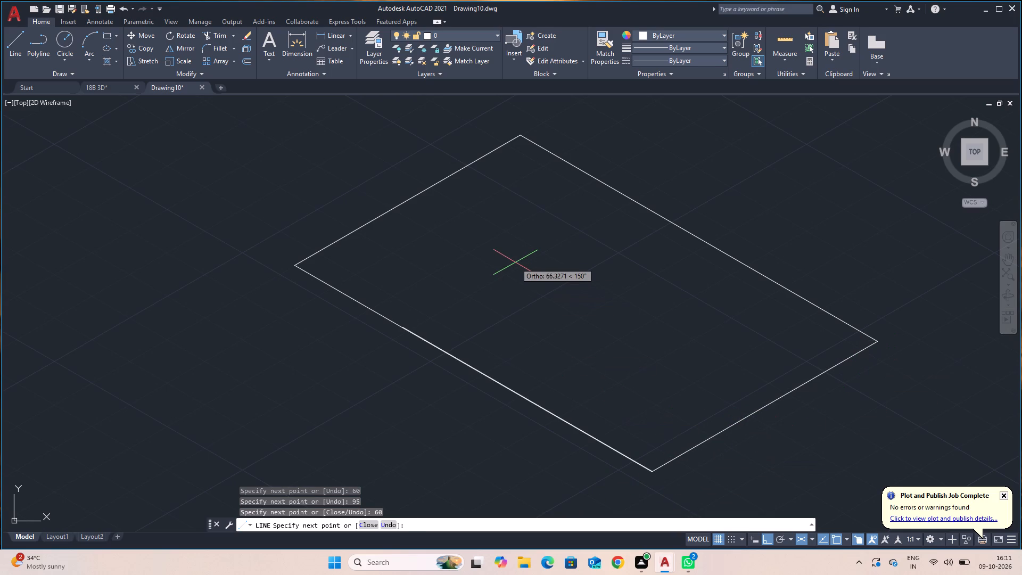
{"action": "key", "text": "Escape"}
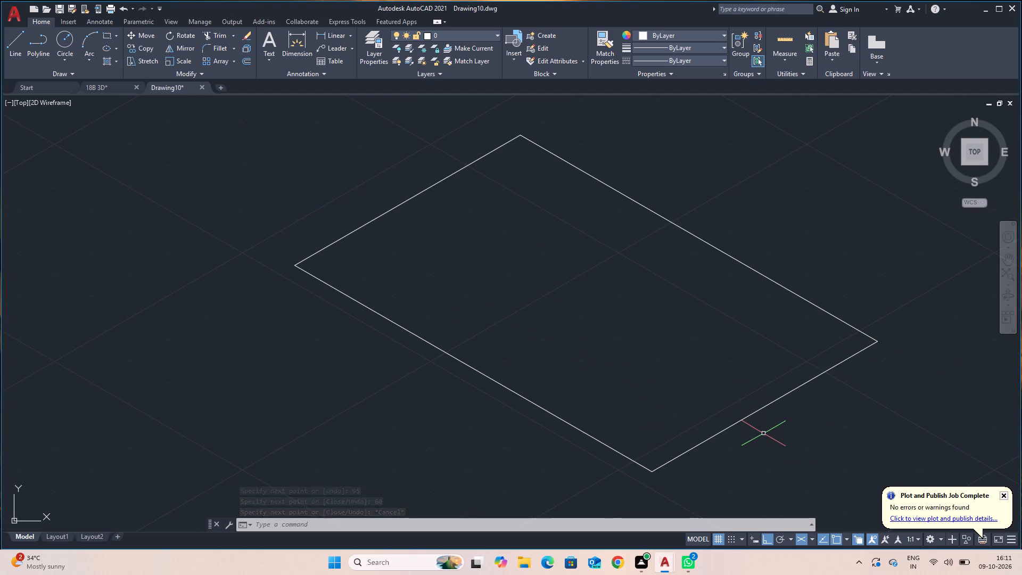
Draw an isocircle centred on the midpoint of the rectangle's lower-right short edge, with its radius reaching that edge's endpoint.
{"action": "key", "text": "e"}
{"action": "key", "text": "l"}
{"action": "key", "text": "Return"}
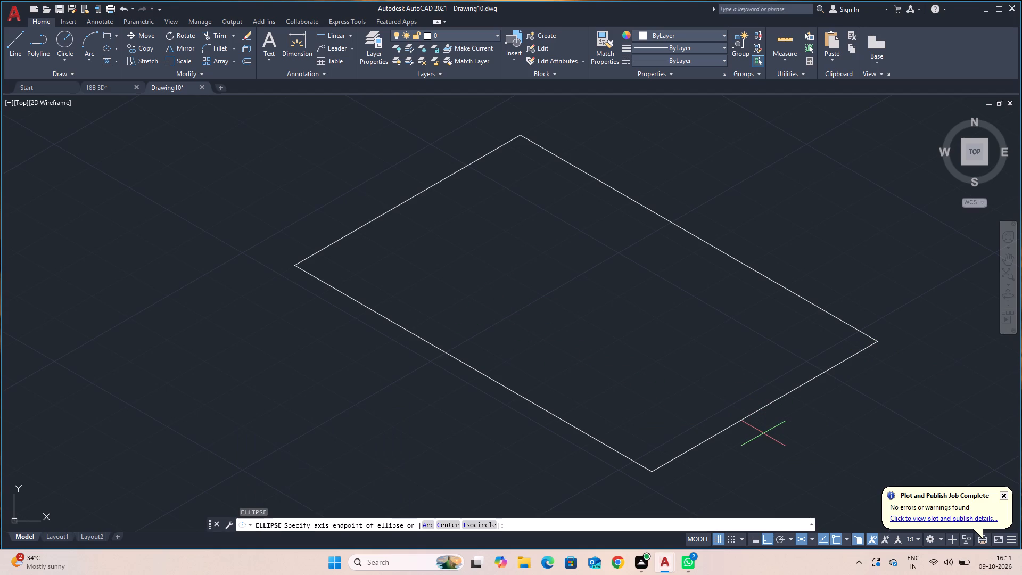
{"action": "left_click", "coordinate": [478, 524]}
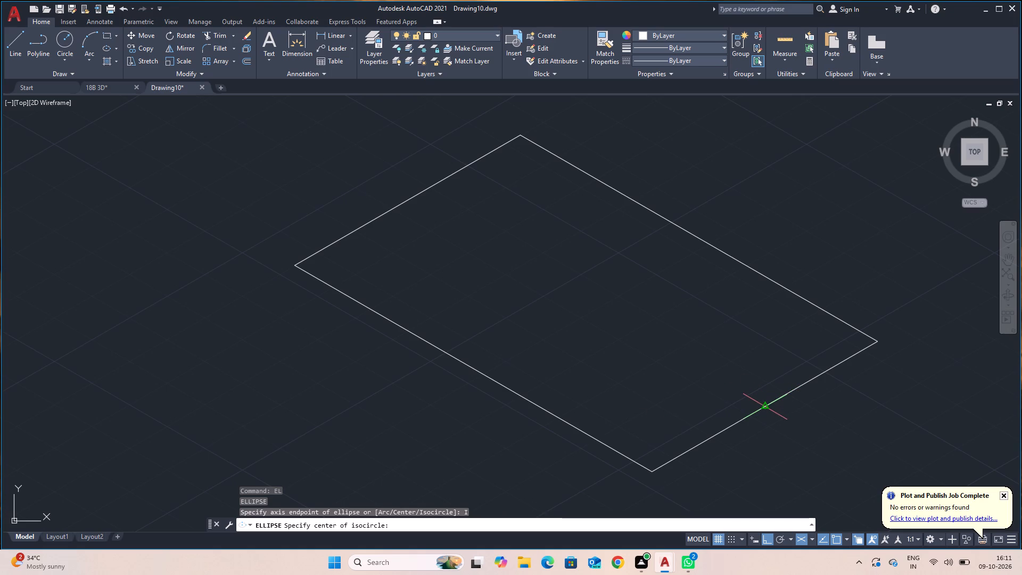
{"action": "left_click", "coordinate": [764, 408]}
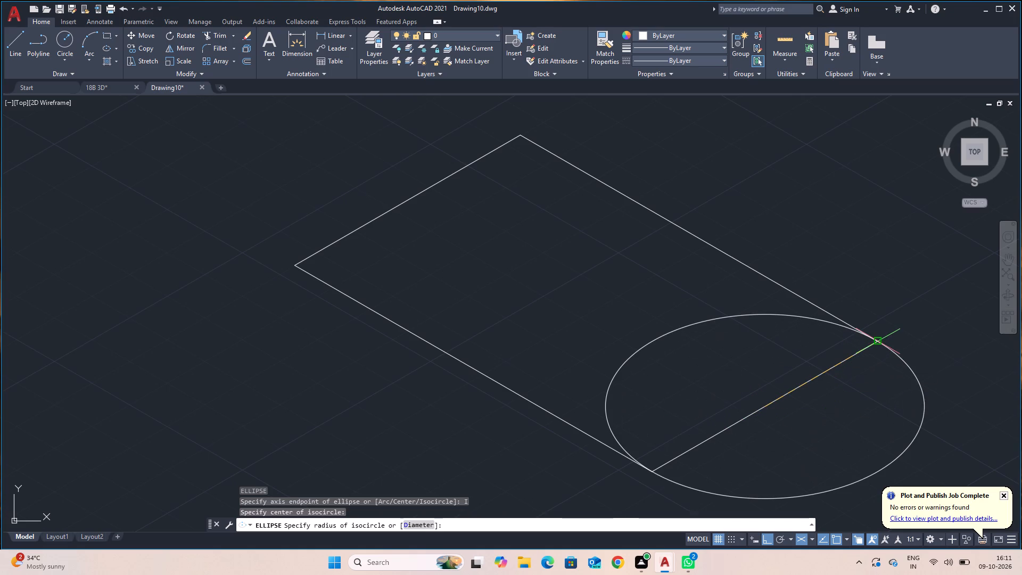
{"action": "left_click", "coordinate": [876, 343]}
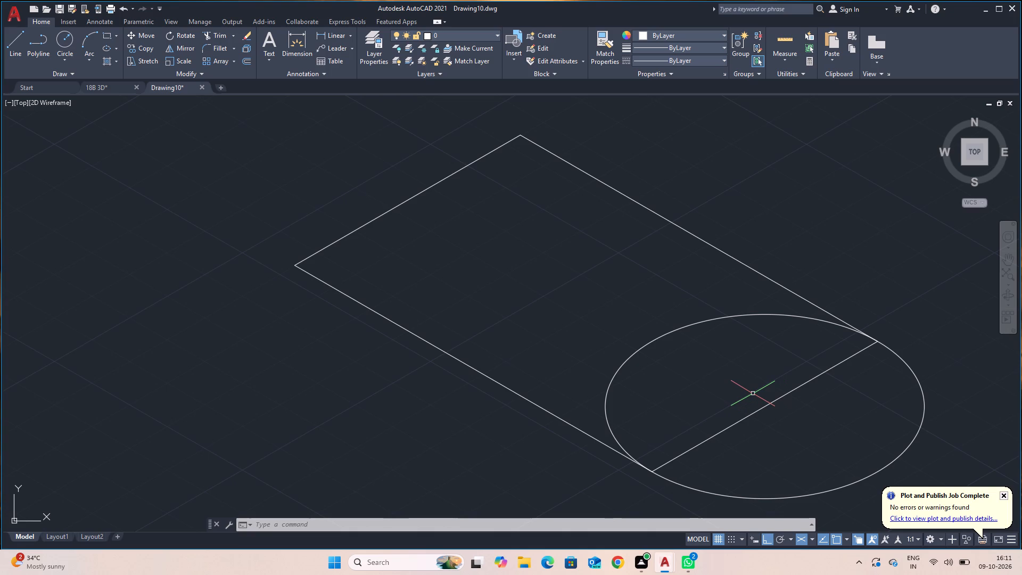
Delete the rectangle's short edge that crosses the isocircle.
{"action": "middle_click_drag", "start_coordinate": [753, 393], "coordinate": [694, 395]}
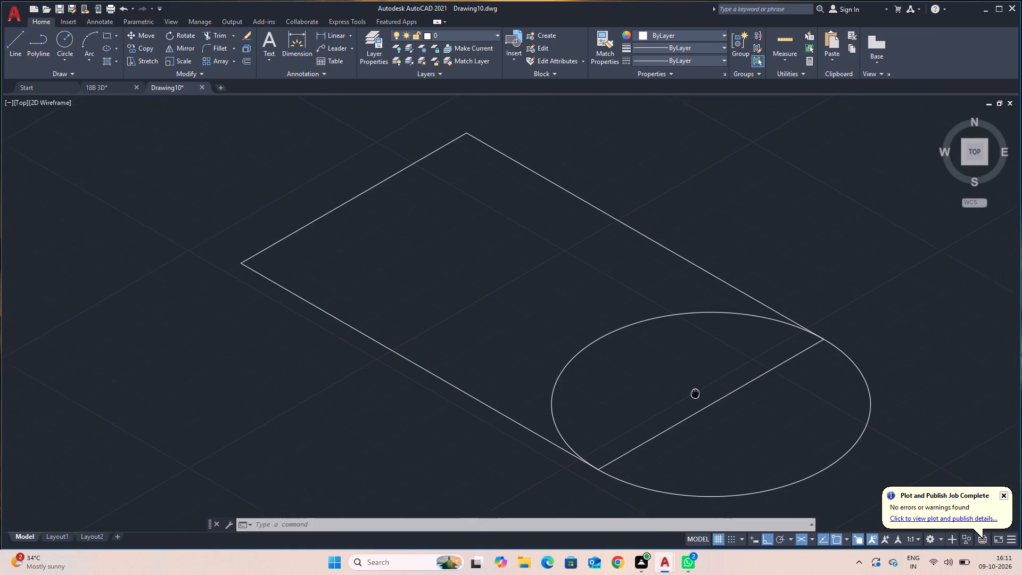
{"action": "middle_click_drag", "start_coordinate": [694, 395], "coordinate": [688, 395]}
{"action": "scroll", "coordinate": [687, 395], "scroll_direction": "down", "scroll_amount": 1}
{"action": "middle_click_drag", "start_coordinate": [682, 397], "coordinate": [630, 393]}
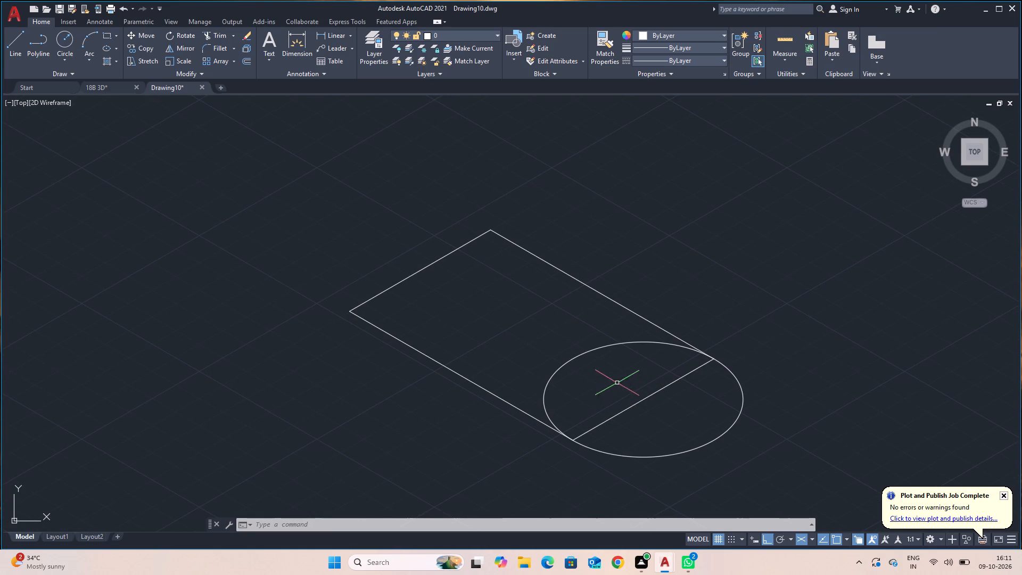
{"action": "left_click", "coordinate": [617, 413]}
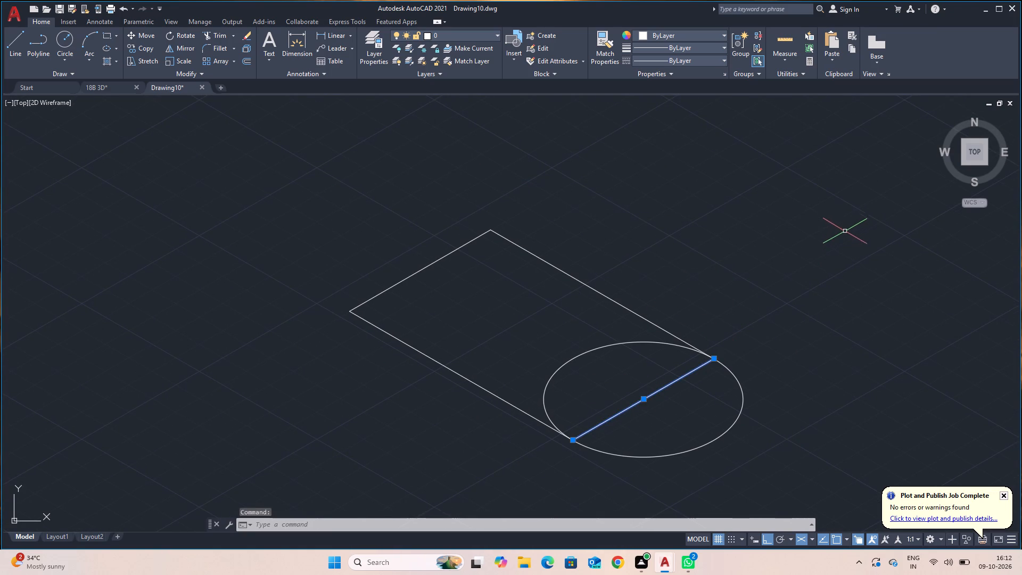
{"action": "key", "text": "Delete"}
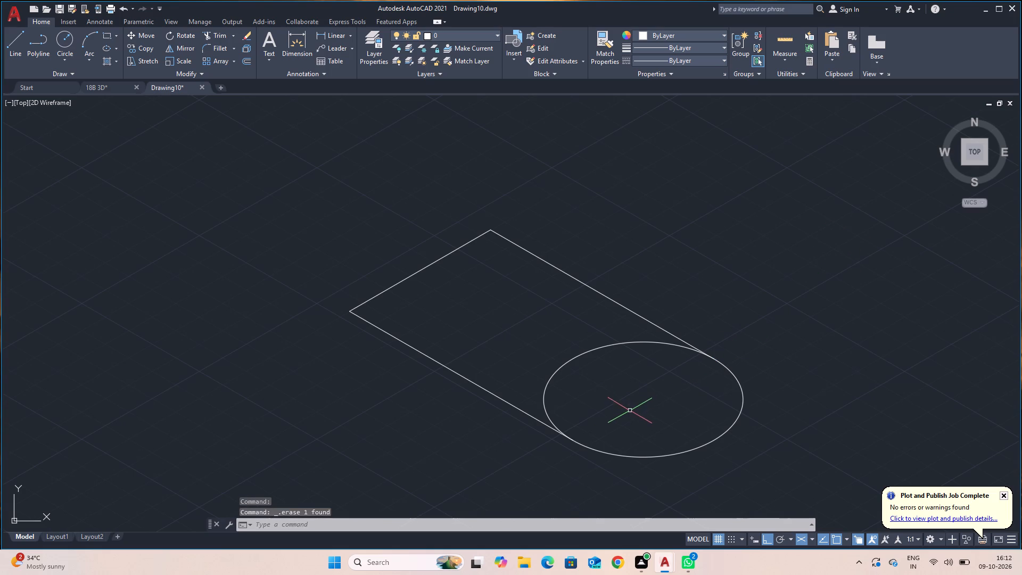
Copy the entire base outline, including the isocircle, 15 units straight up from the isocircle's centre.
{"action": "left_click", "coordinate": [474, 383]}
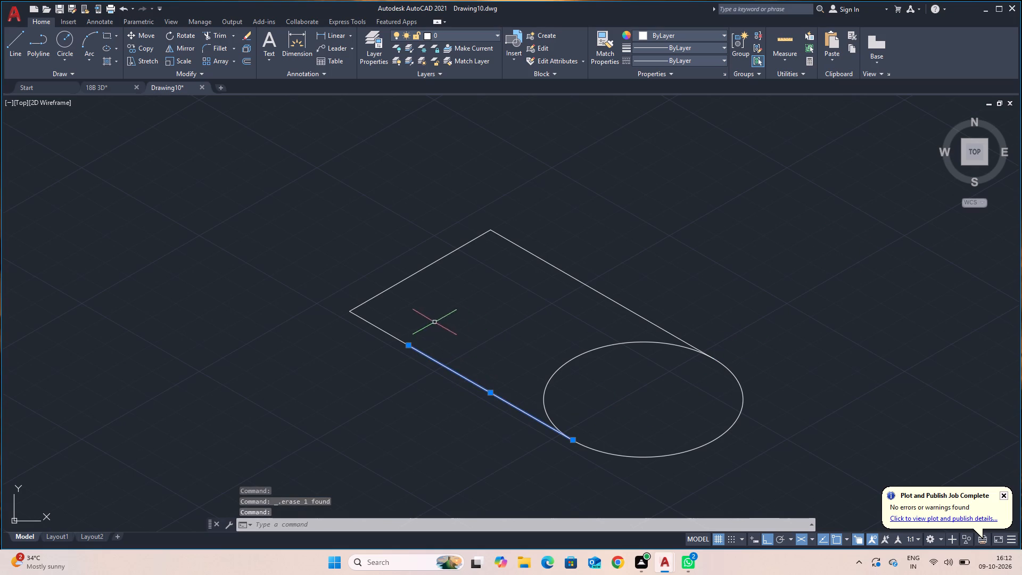
{"action": "left_click", "coordinate": [384, 330]}
{"action": "left_click", "coordinate": [410, 274]}
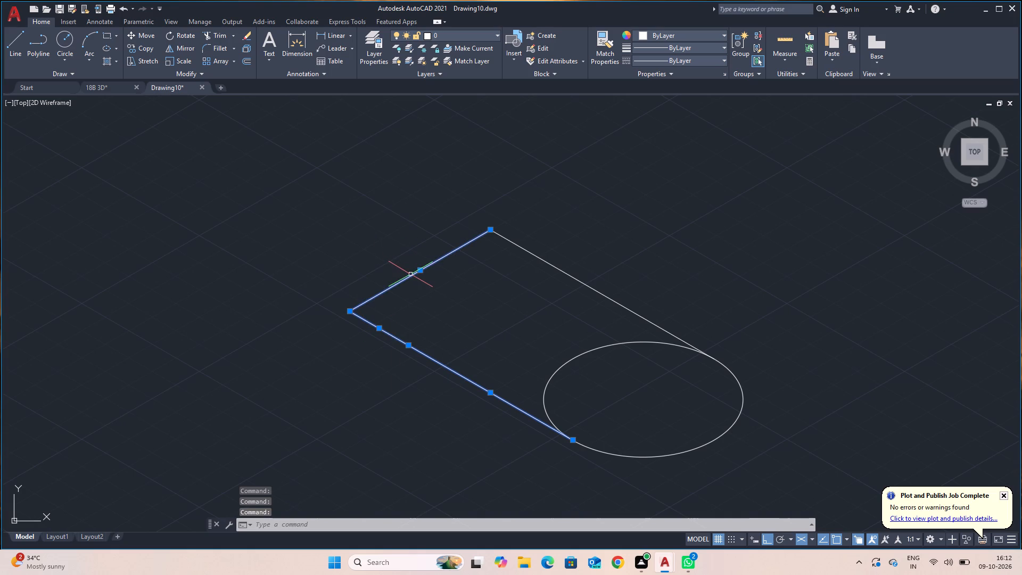
{"action": "left_click", "coordinate": [524, 250]}
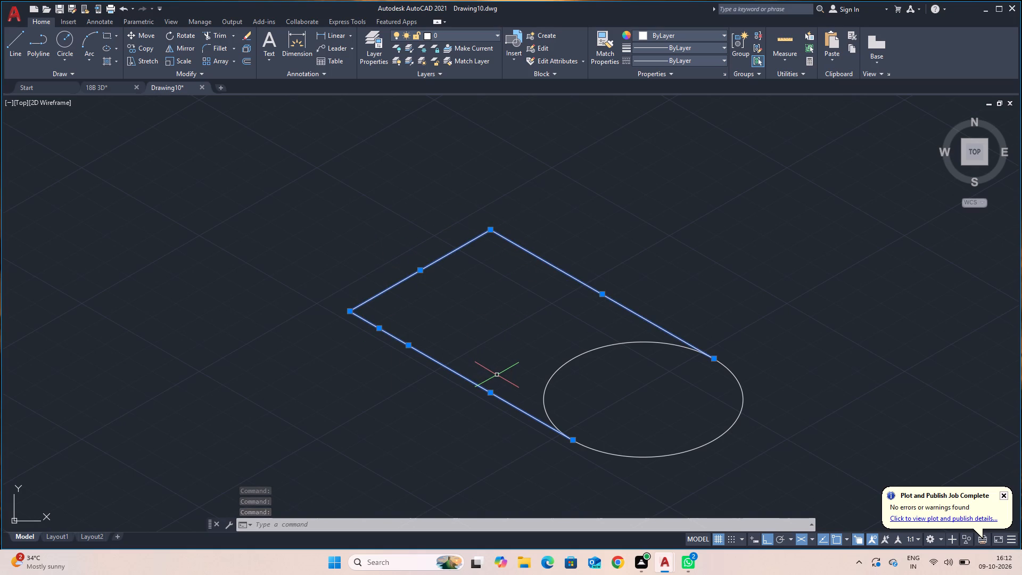
{"action": "left_click", "coordinate": [586, 351]}
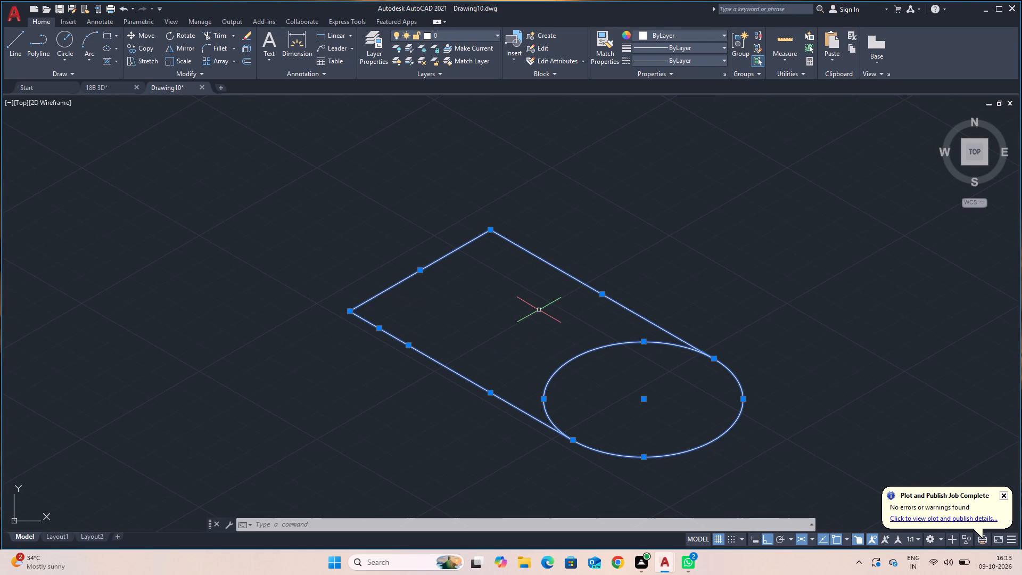
{"action": "key", "text": "c"}
{"action": "key", "text": "o"}
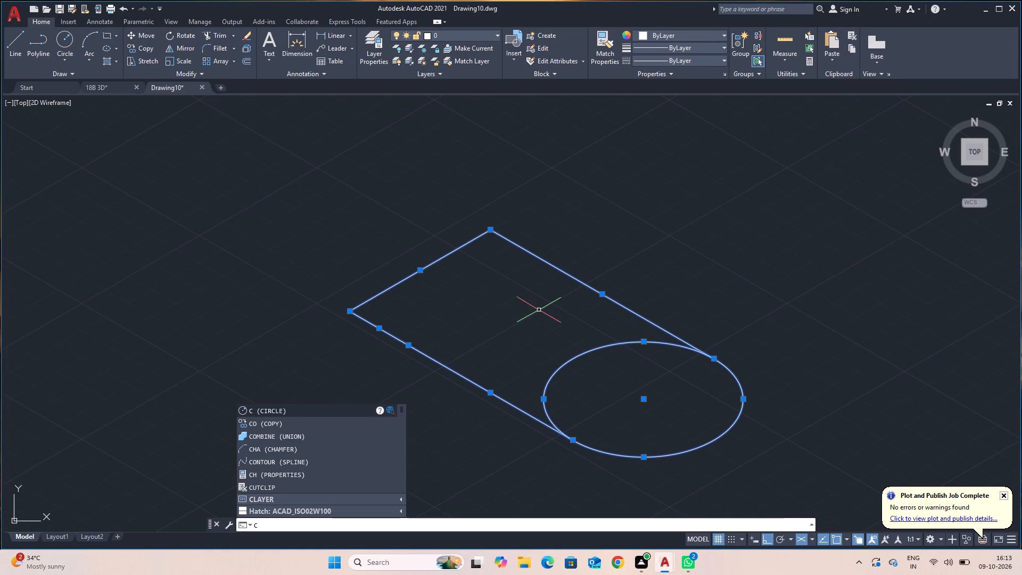
{"action": "key", "text": "Return"}
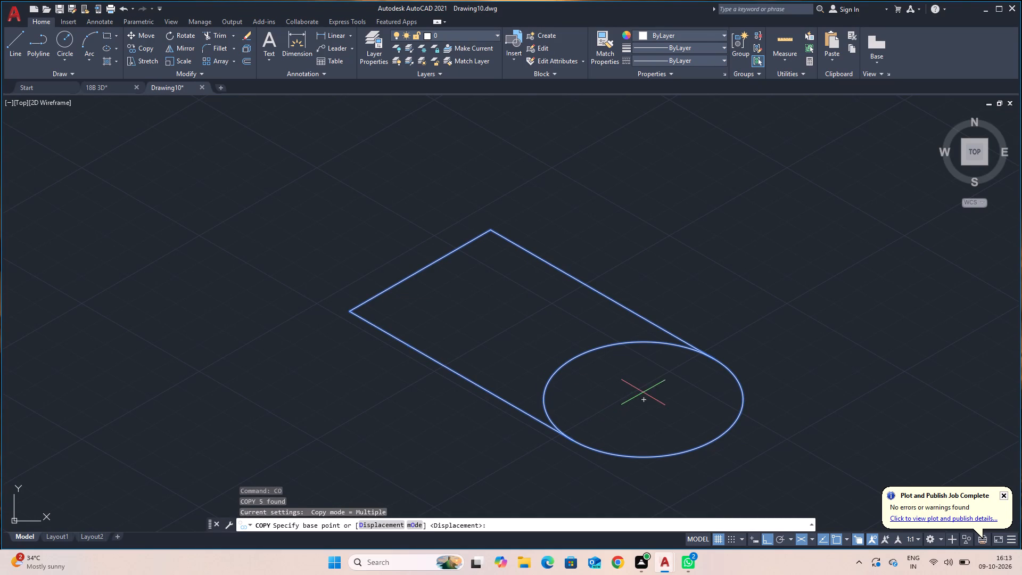
{"action": "left_click", "coordinate": [647, 399]}
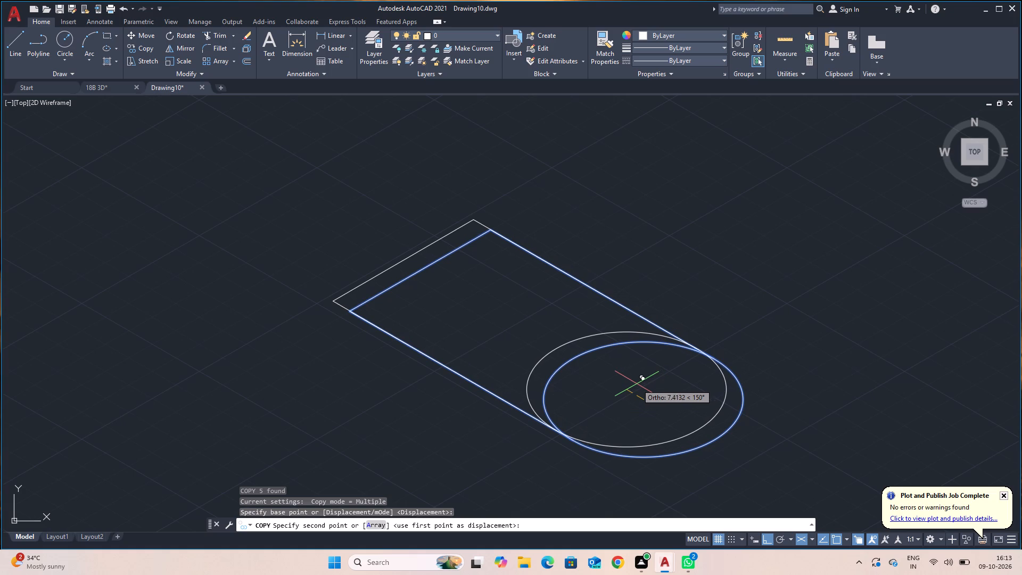
{"action": "key", "text": "F5"}
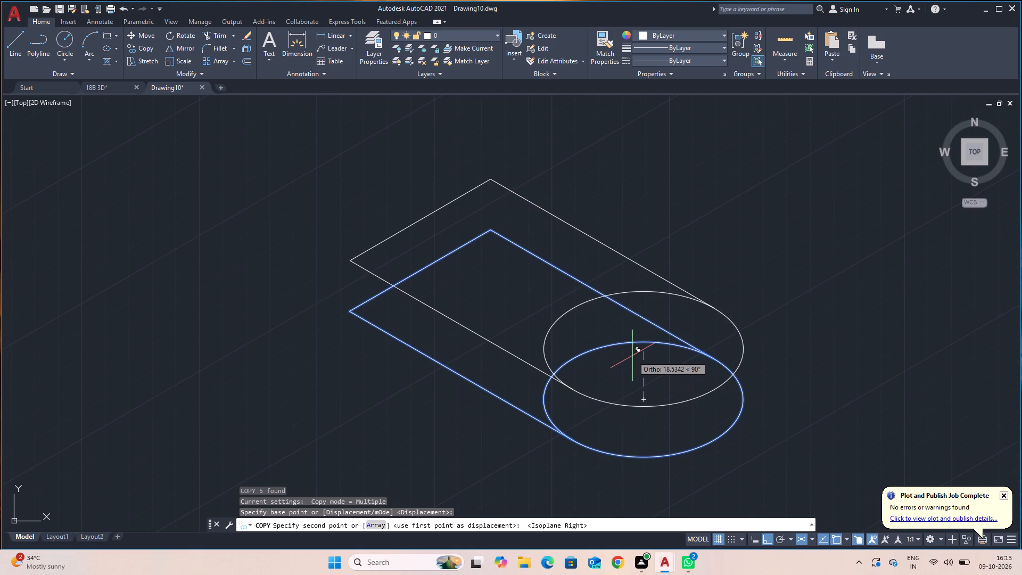
{"action": "type", "text": "15"}
{"action": "key", "text": "Return"}
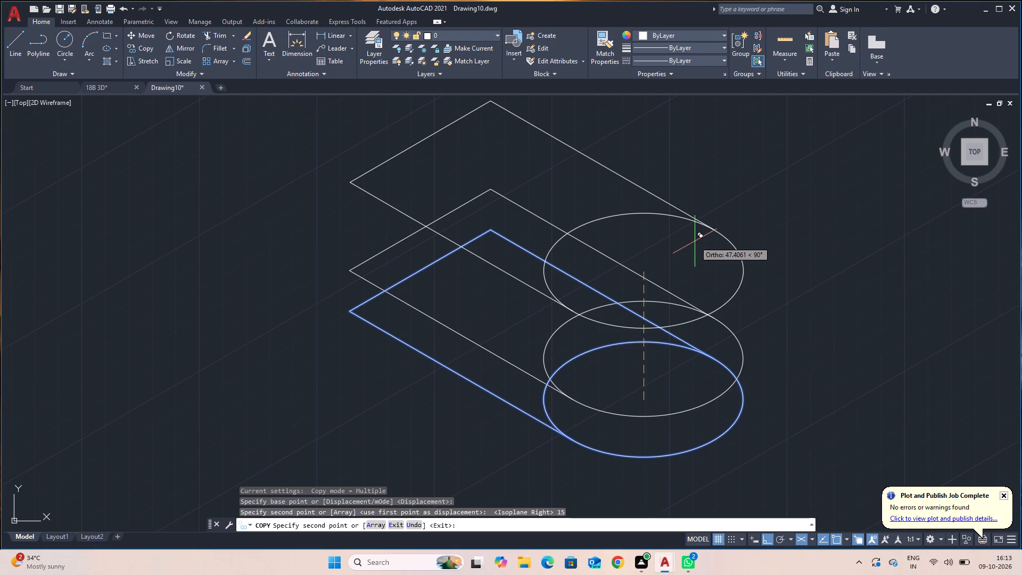
{"action": "key", "text": "Escape"}
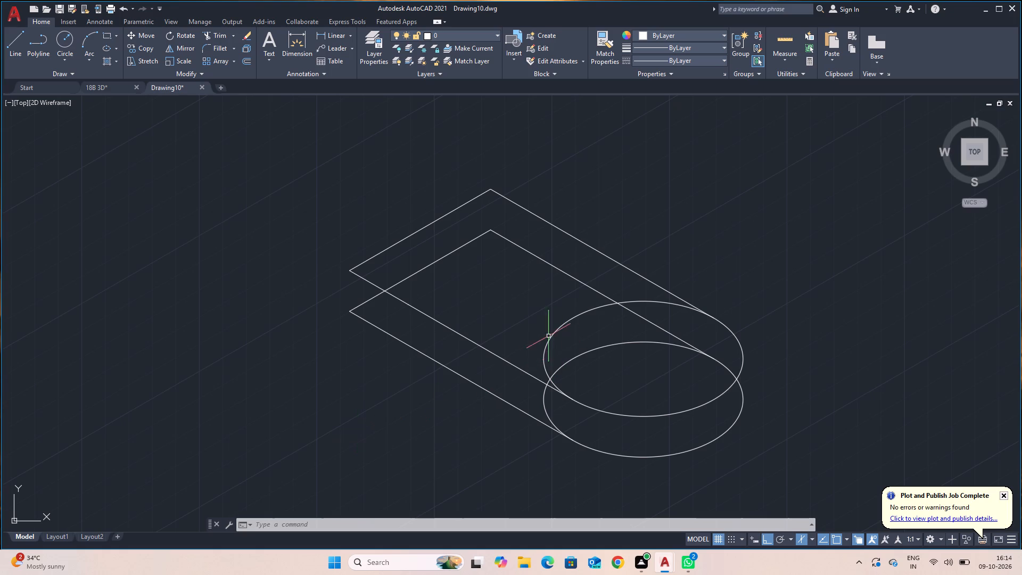
Trim the lower isocircle's arcs inside the base outline and remove the lower outline's hidden rear long edge.
{"action": "type", "text": "TR"}
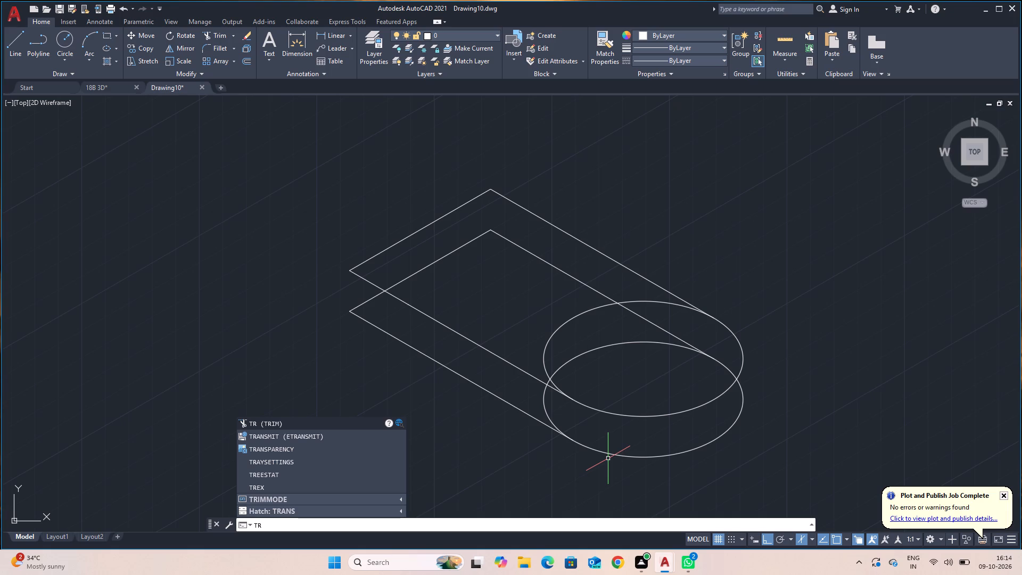
{"action": "key", "text": "space"}
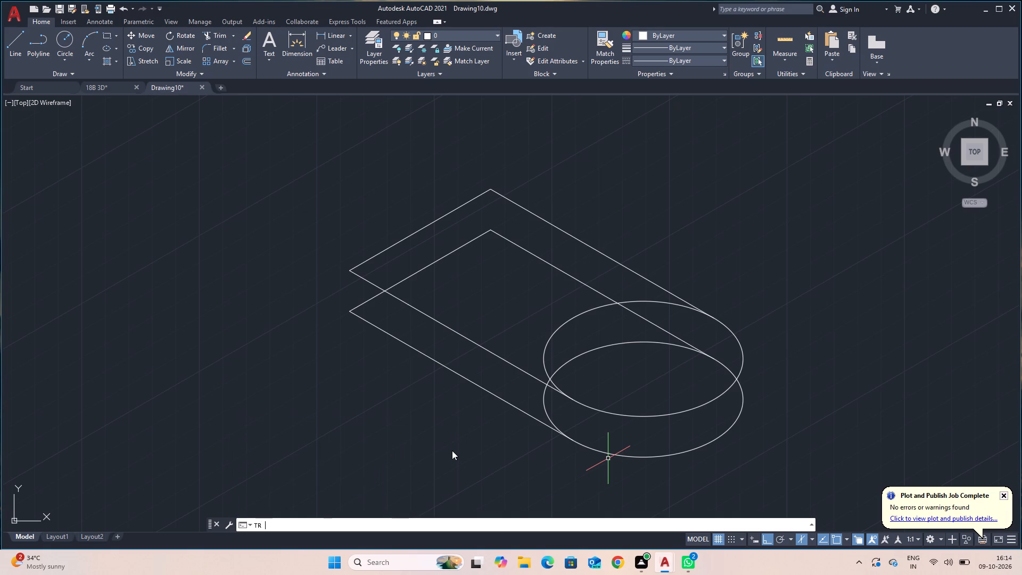
{"action": "left_click", "coordinate": [585, 355]}
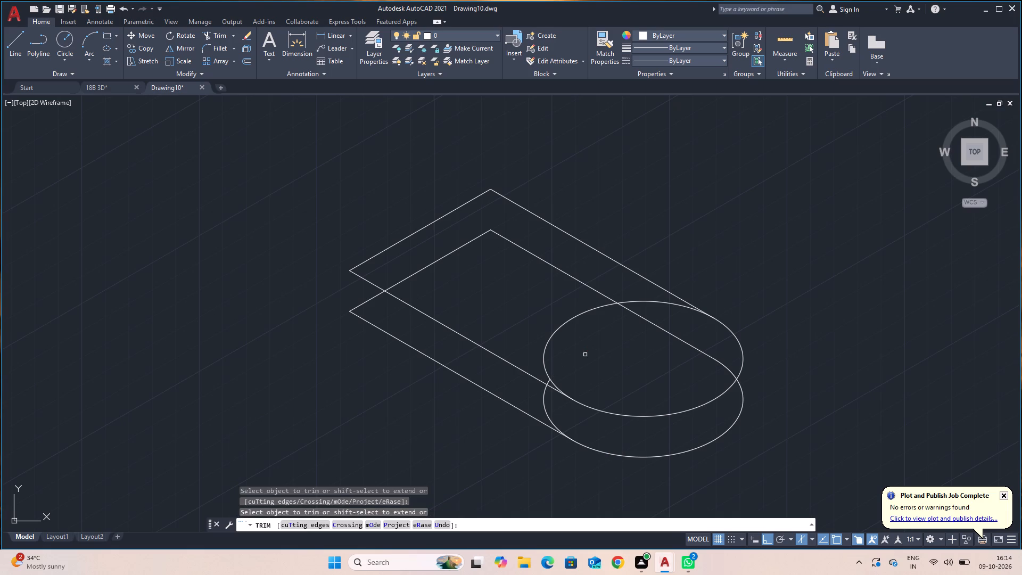
{"action": "left_click", "coordinate": [546, 406]}
{"action": "scroll", "coordinate": [551, 401], "scroll_direction": "up", "scroll_amount": 3}
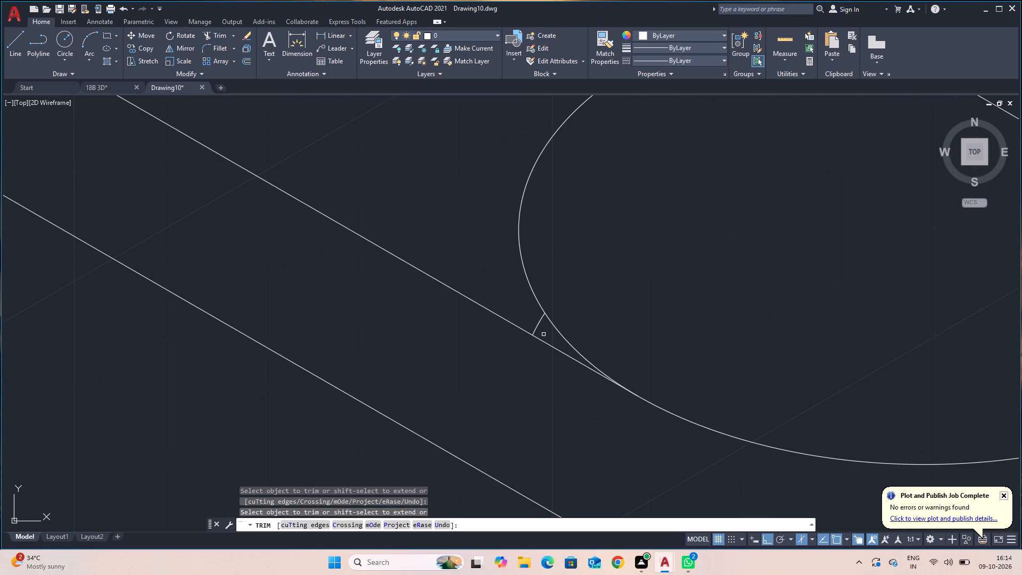
{"action": "left_click", "coordinate": [539, 325]}
{"action": "scroll", "coordinate": [597, 331], "scroll_direction": "down", "scroll_amount": 3}
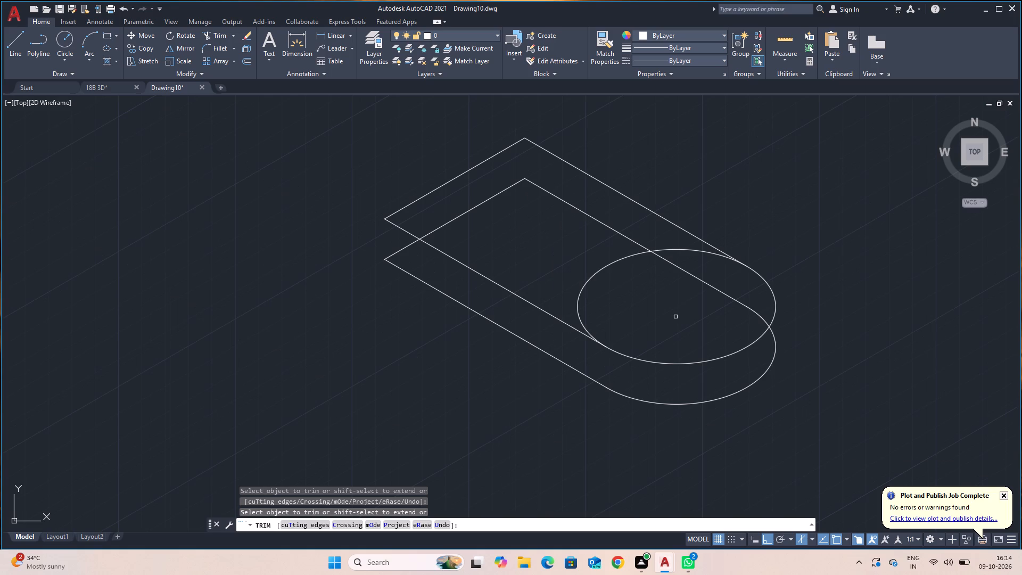
{"action": "left_click", "coordinate": [710, 283]}
{"action": "left_click", "coordinate": [579, 208]}
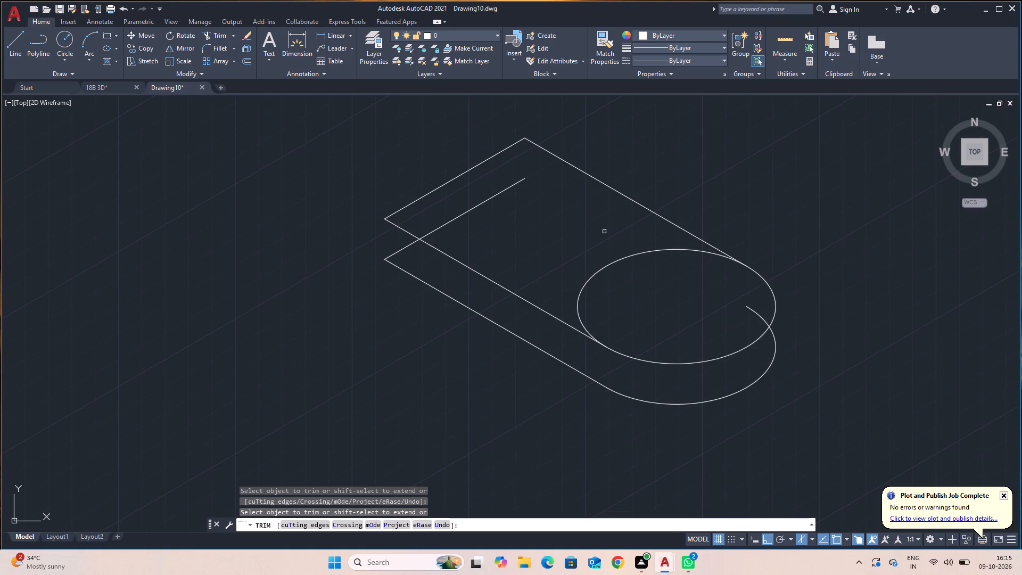
{"action": "left_click", "coordinate": [753, 309]}
{"action": "key", "text": "Escape"}
Draw a vertical line joining the outer quadrants of the upper and lower isocircles at the rounded end.
{"action": "key", "text": "l"}
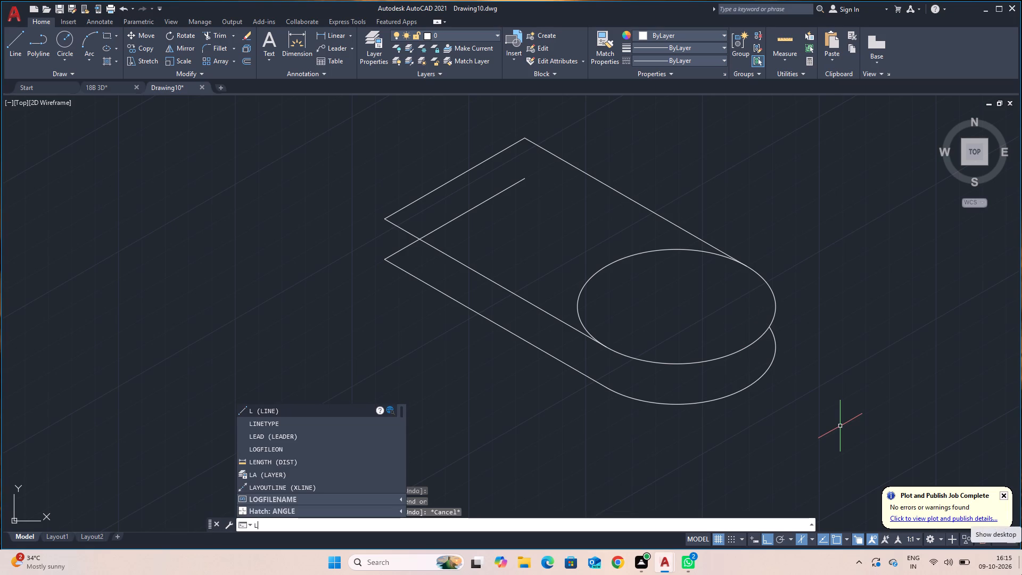
{"action": "key", "text": "Return"}
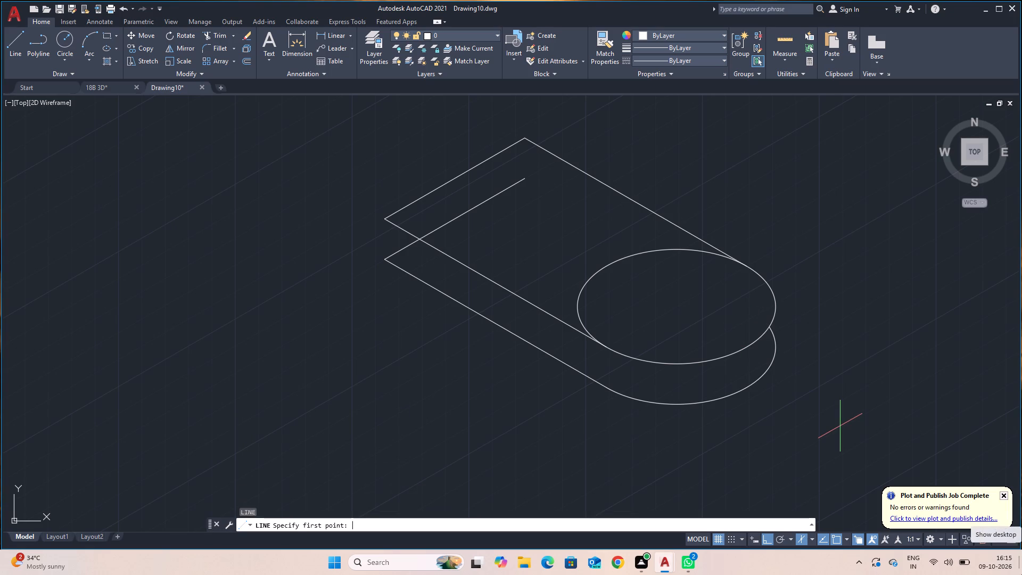
{"action": "right_click", "coordinate": [1021, 574], "text": "shift"}
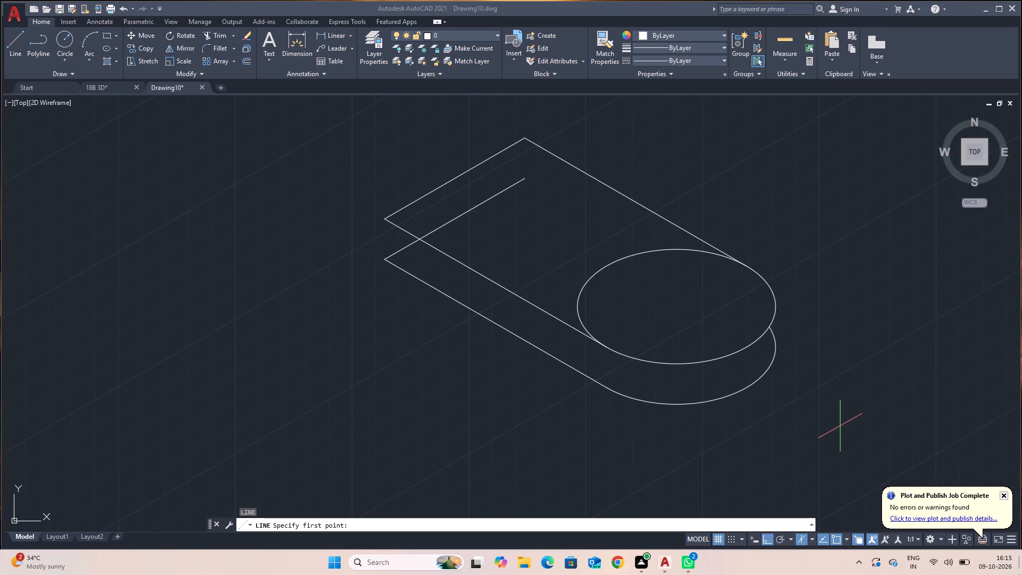
{"action": "right_click", "coordinate": [1020, 552], "text": "shift"}
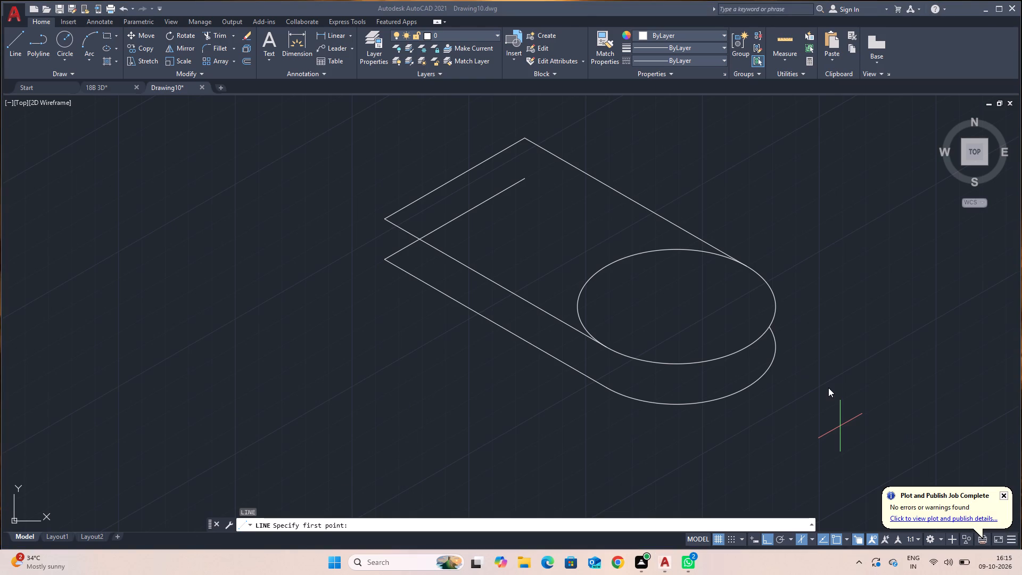
{"action": "right_click", "coordinate": [828, 389], "text": "shift"}
{"action": "right_click", "coordinate": [833, 378], "text": "shift"}
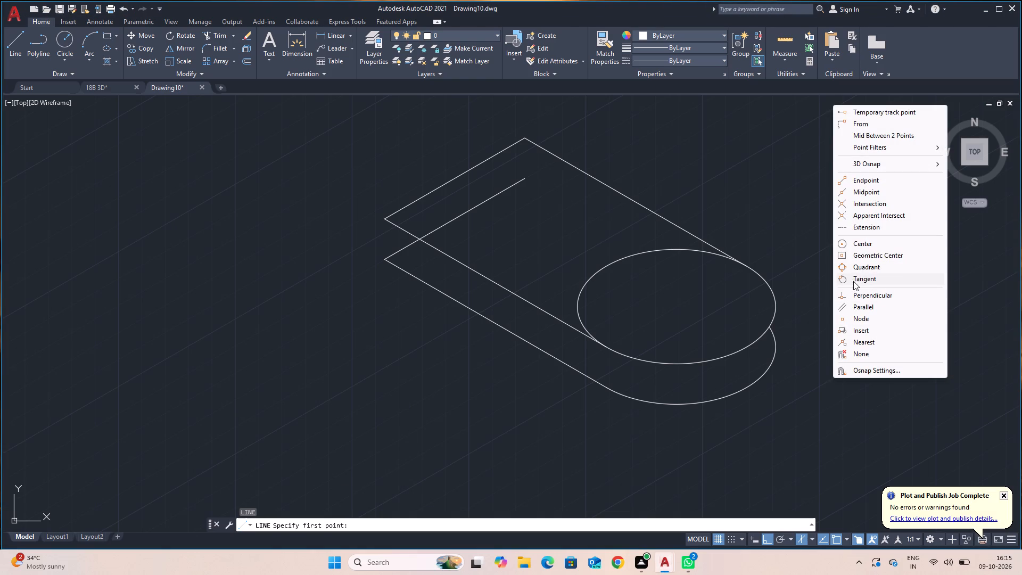
{"action": "left_click", "coordinate": [862, 267], "text": "shift"}
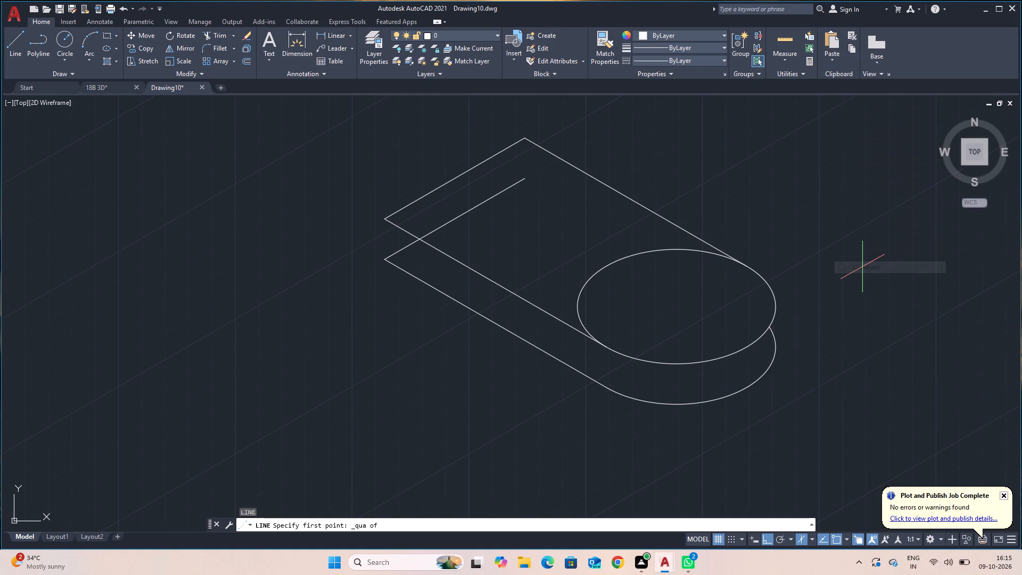
{"action": "left_click", "coordinate": [779, 309]}
{"action": "right_click", "coordinate": [787, 373], "text": "shift"}
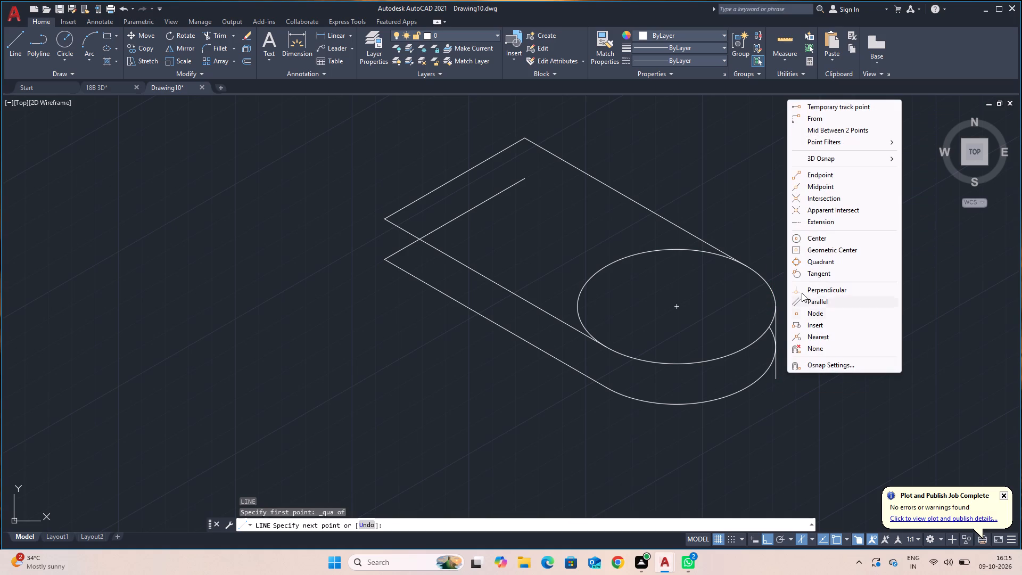
{"action": "left_click", "coordinate": [814, 263]}
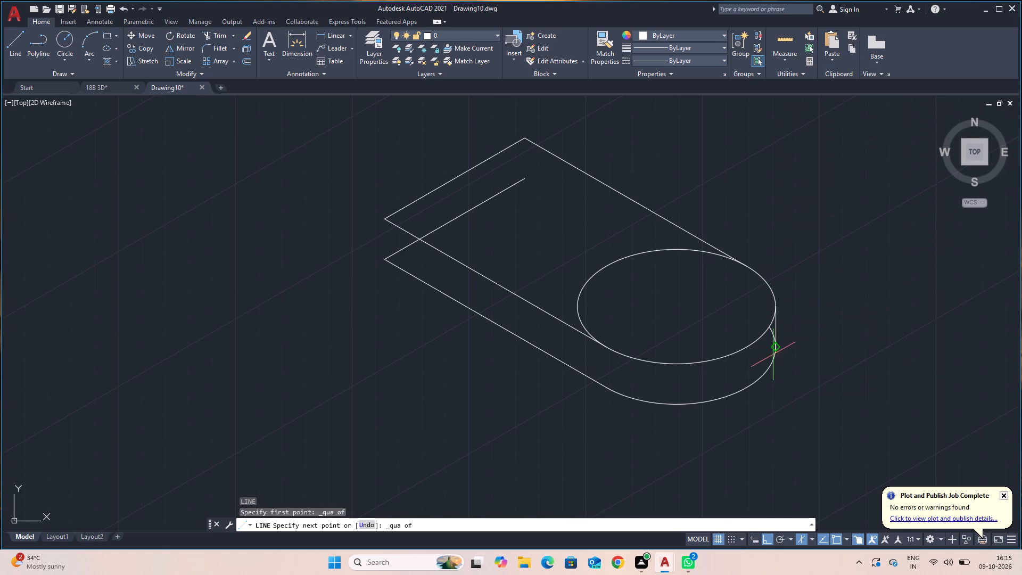
{"action": "left_click", "coordinate": [776, 348]}
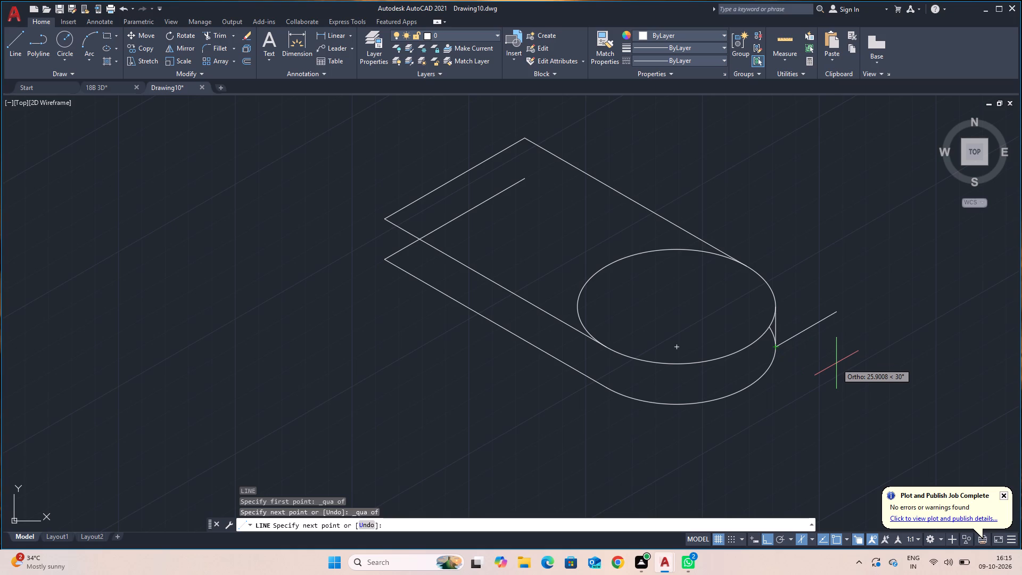
{"action": "key", "text": "Escape"}
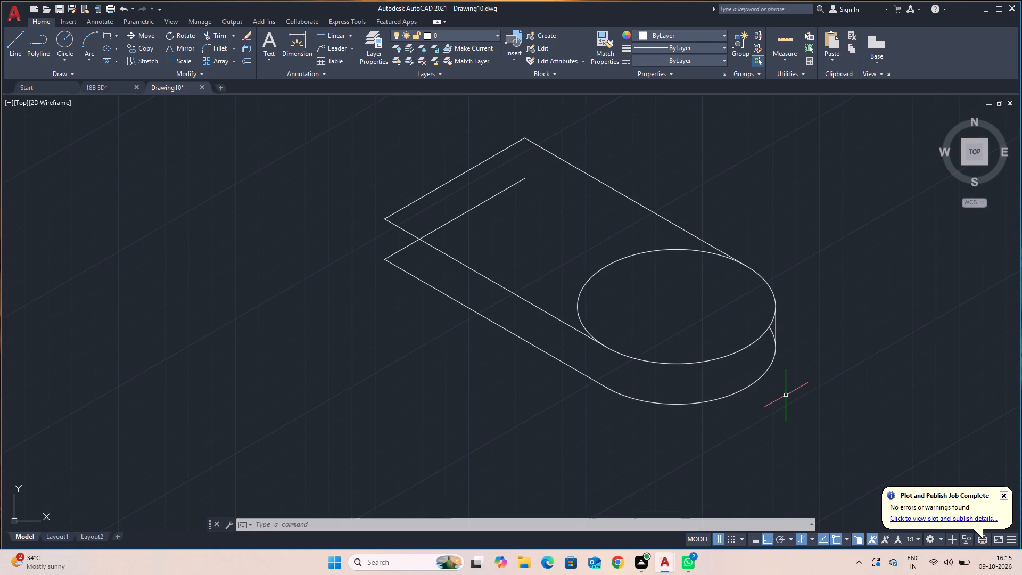
Trim the leftover piece of lower arc between the upper isocircle and the new vertical line.
{"action": "key", "text": "t"}
{"action": "type", "text": "R"}
{"action": "key", "text": "space"}
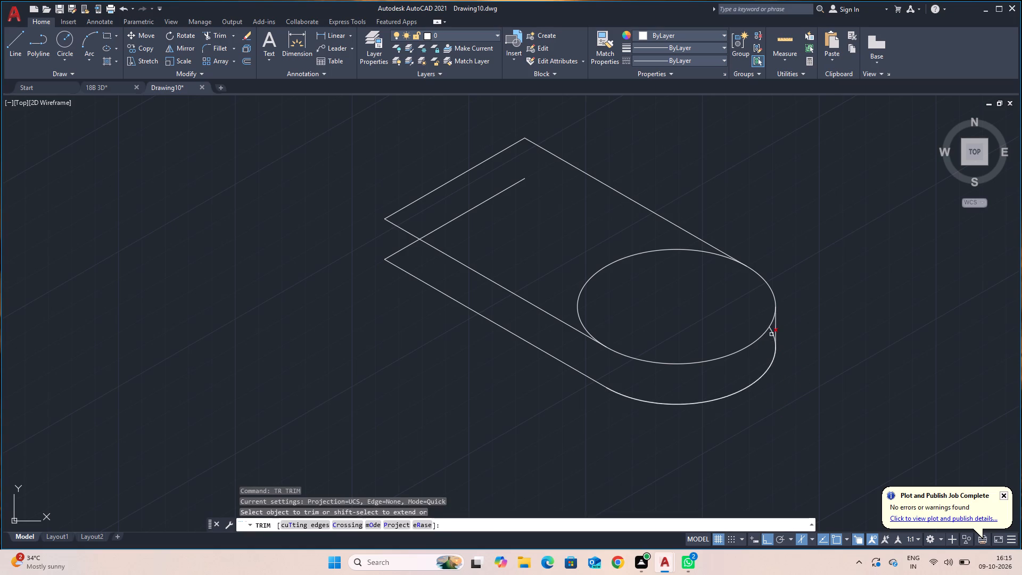
{"action": "left_click", "coordinate": [773, 332]}
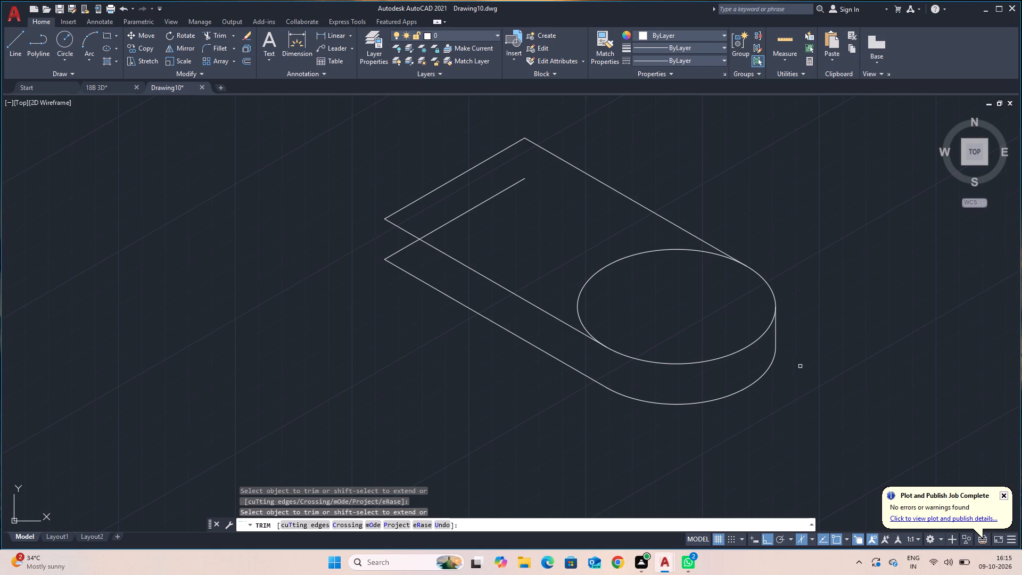
{"action": "key", "text": "Escape"}
Draw a radius 25 isocircle on the top isoplane, concentric with the upper isocircle at the base's rounded end.
{"action": "key", "text": "e"}
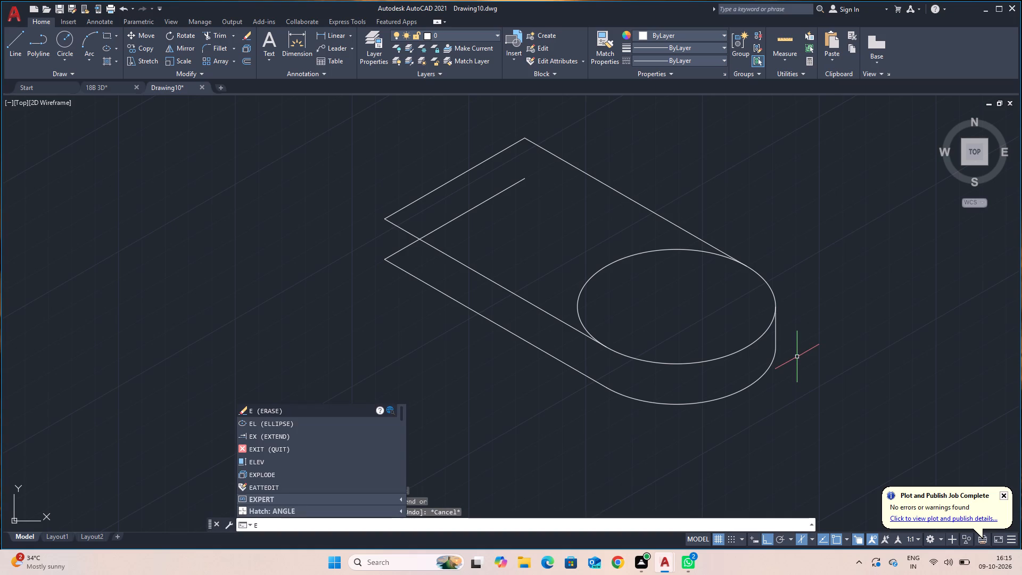
{"action": "key", "text": "l"}
{"action": "key", "text": "Return"}
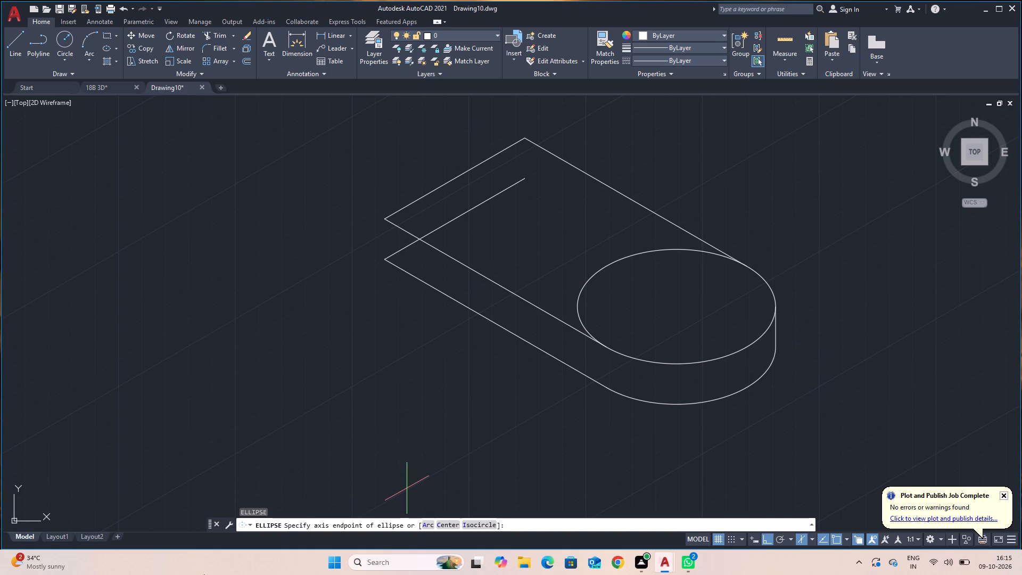
{"action": "left_click", "coordinate": [474, 525]}
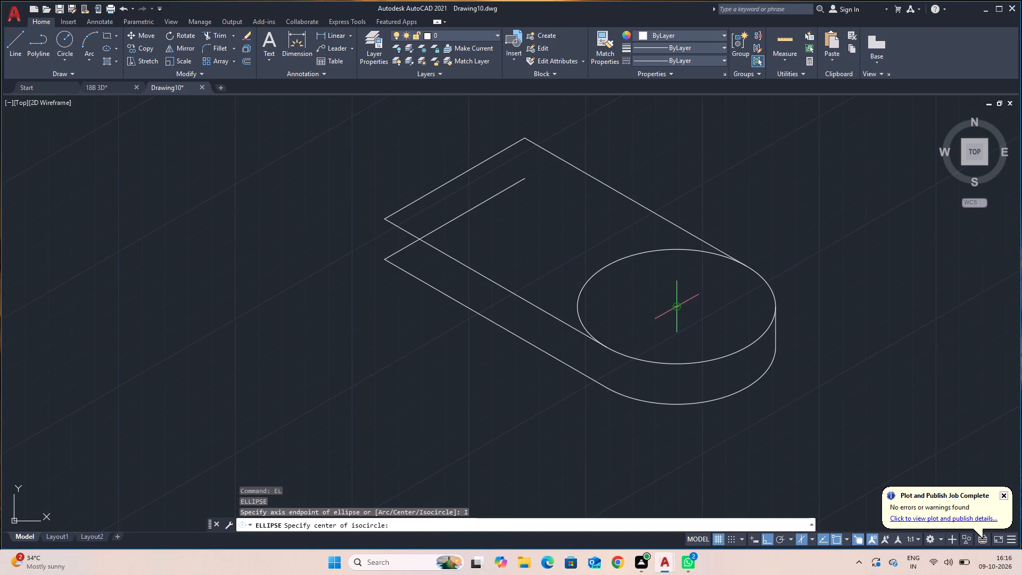
{"action": "left_click", "coordinate": [676, 306]}
{"action": "key", "text": "F5"}
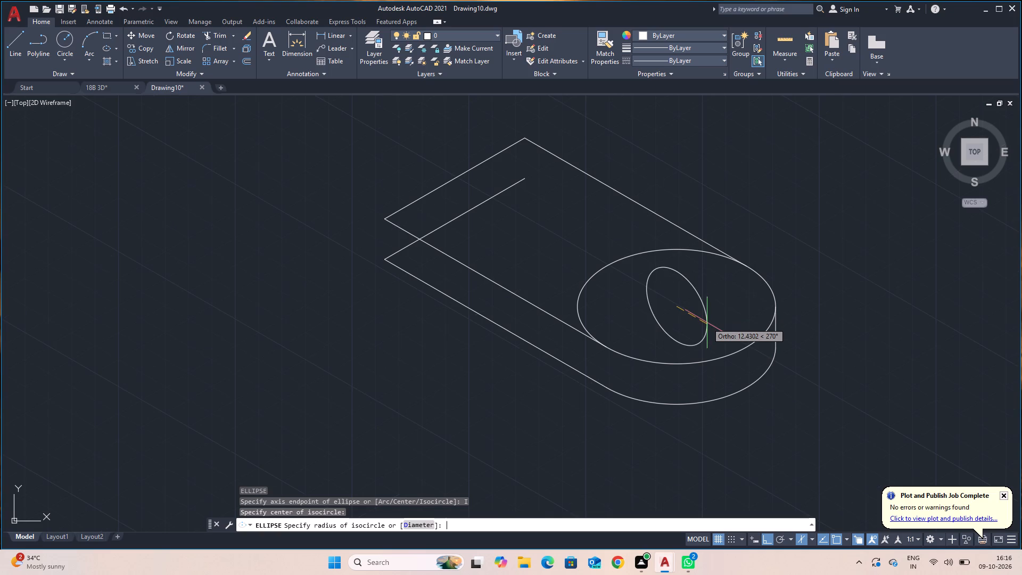
{"action": "key", "text": "F5"}
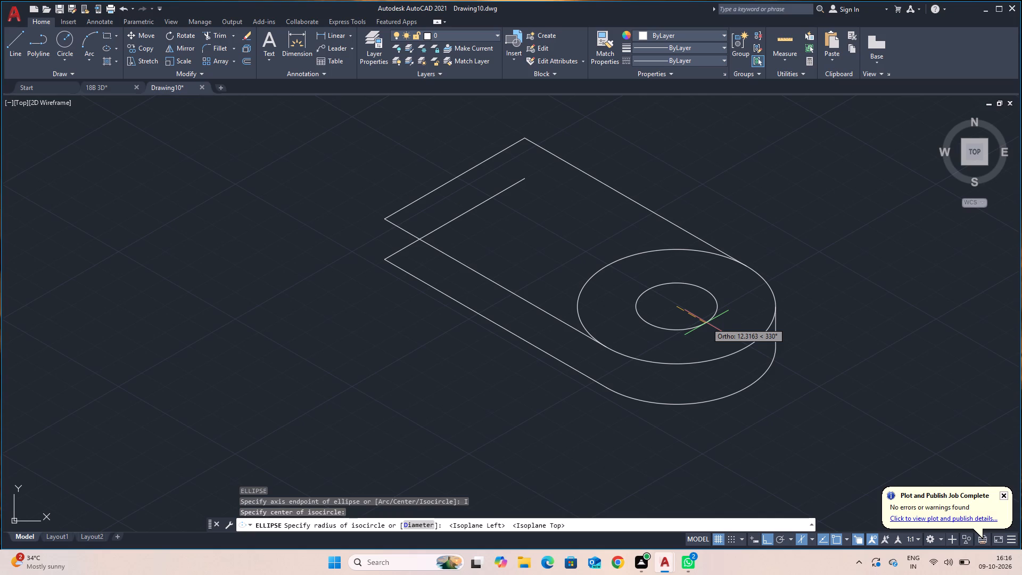
{"action": "key", "text": "5"}
{"action": "key", "text": "BackSpace"}
{"action": "type", "text": "25"}
{"action": "key", "text": "Return"}
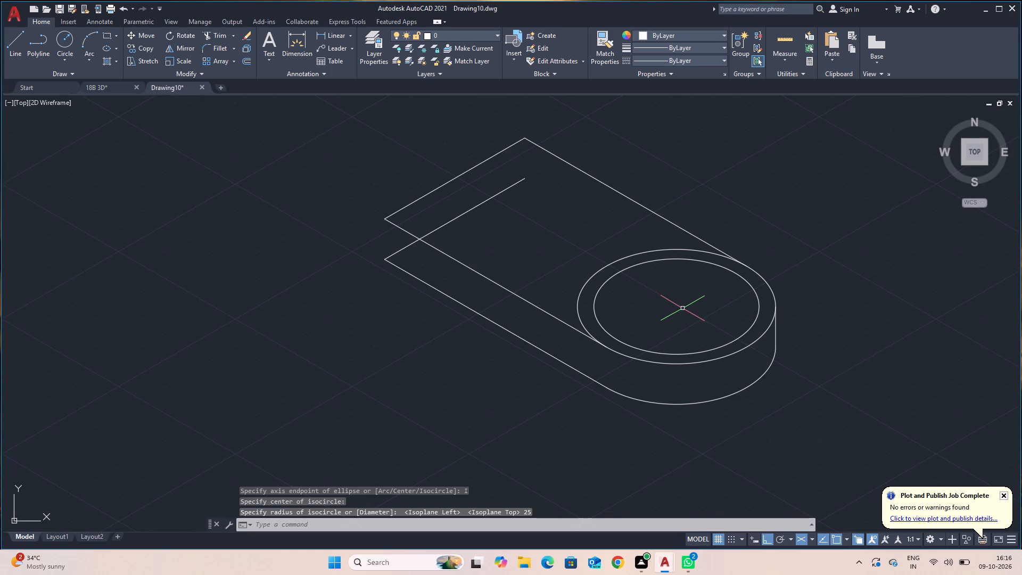
Copy the radius 25 isocircle 5 units straight up from its centre.
{"action": "type", "text": "CO"}
{"action": "key", "text": "Return"}
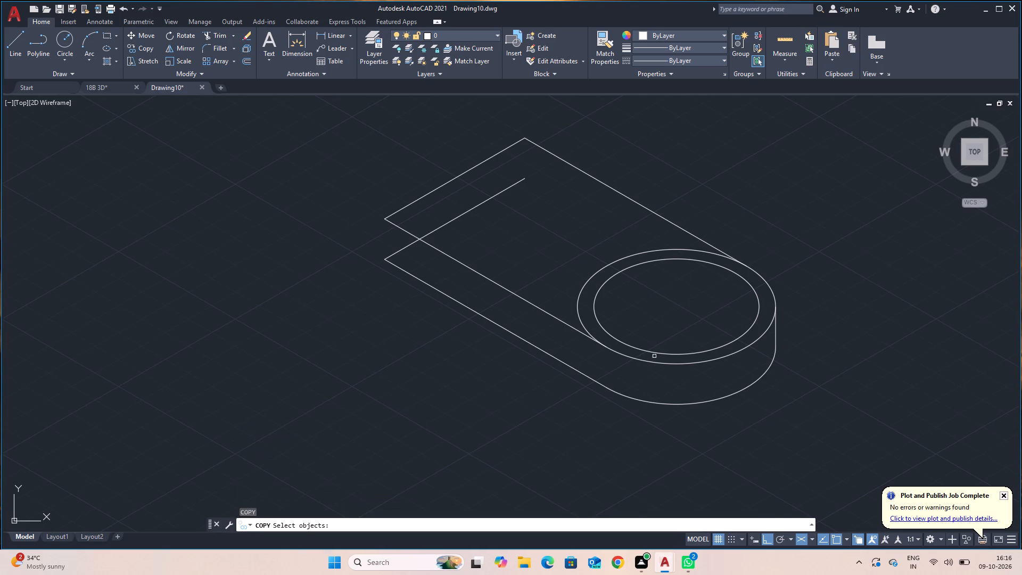
{"action": "left_click", "coordinate": [656, 351]}
{"action": "key", "text": "space"}
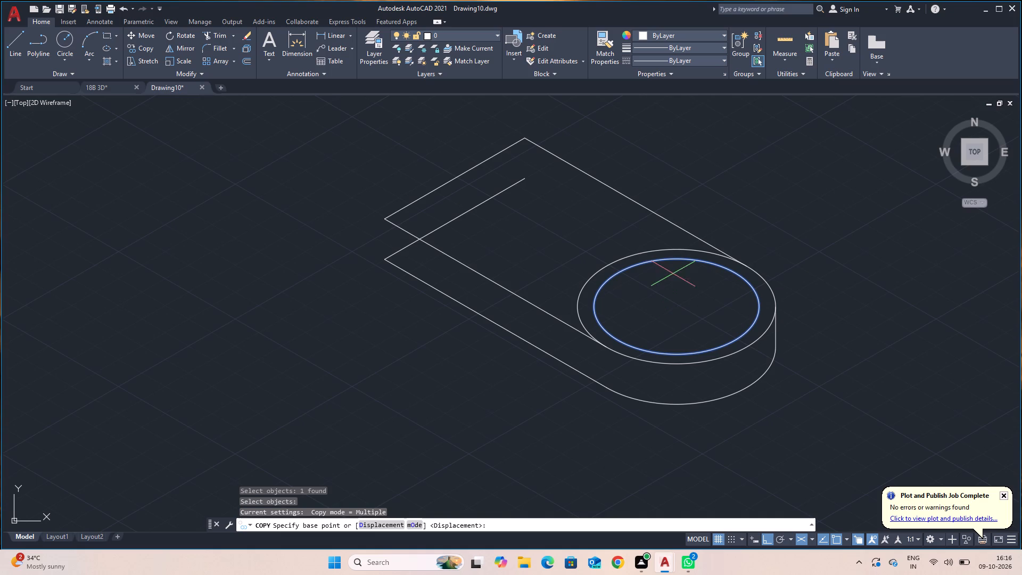
{"action": "left_click", "coordinate": [677, 306]}
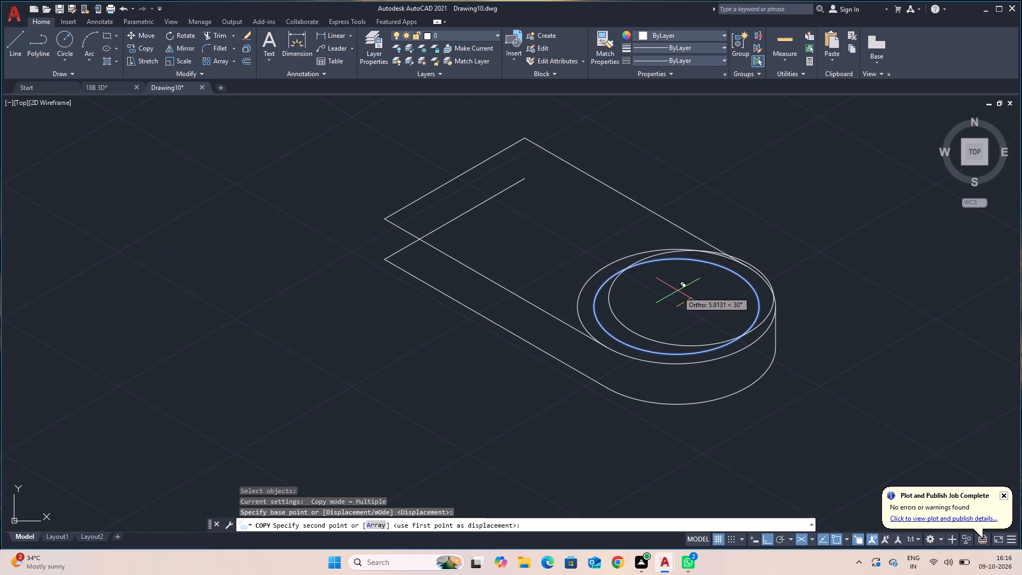
{"action": "key", "text": "F5"}
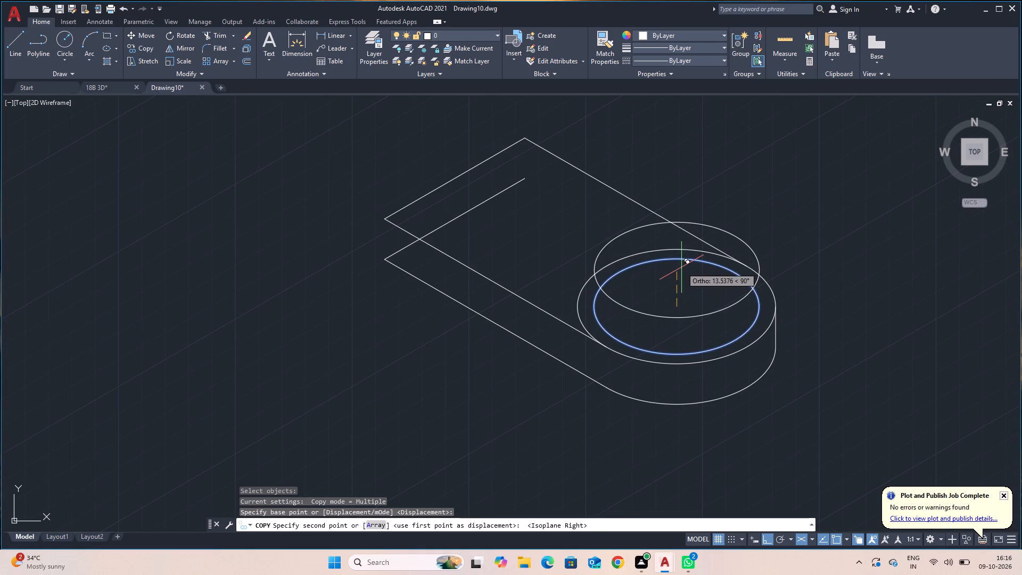
{"action": "key", "text": "5"}
{"action": "key", "text": "Return"}
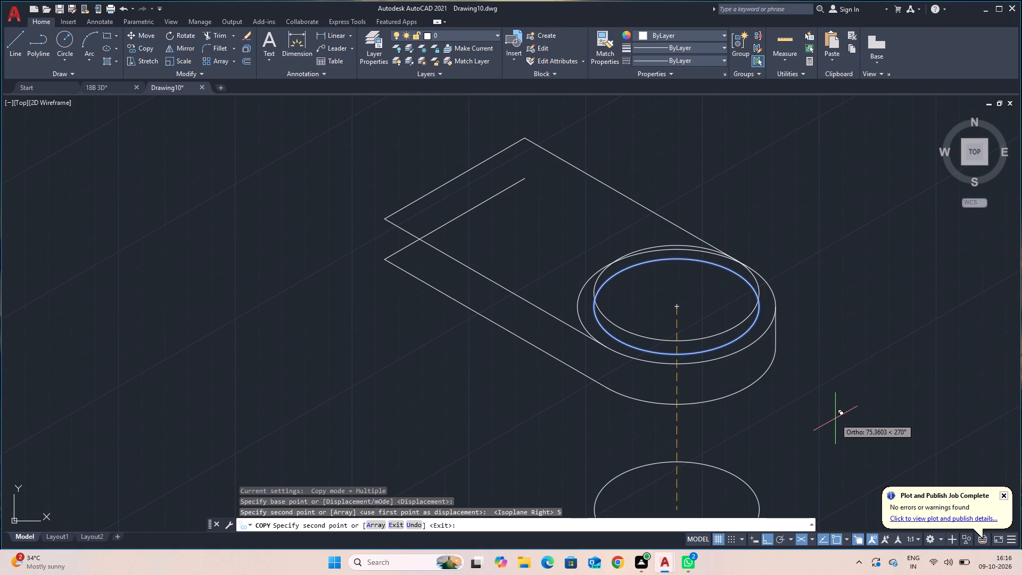
{"action": "key", "text": "Escape"}
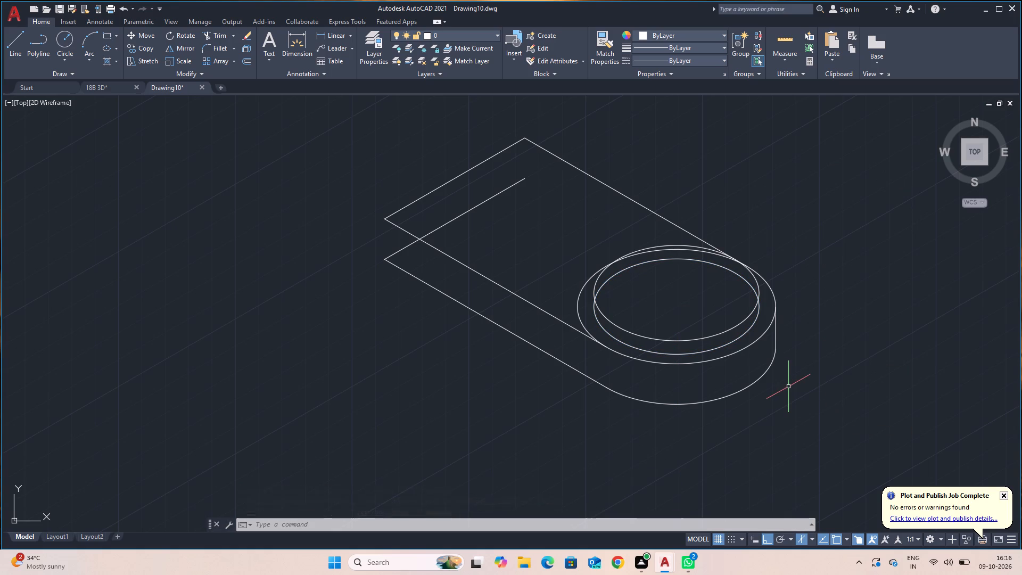
Trim the lower radius 25 isocircle's hidden rear arc and the base top isocircle's arcs behind the boss and inside the base face.
{"action": "type", "text": "TR"}
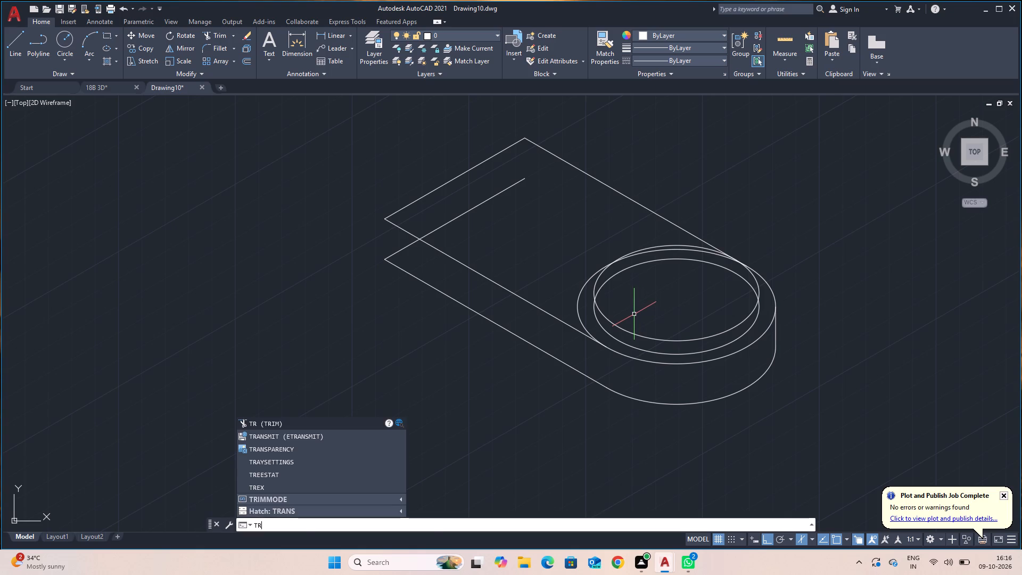
{"action": "key", "text": "space"}
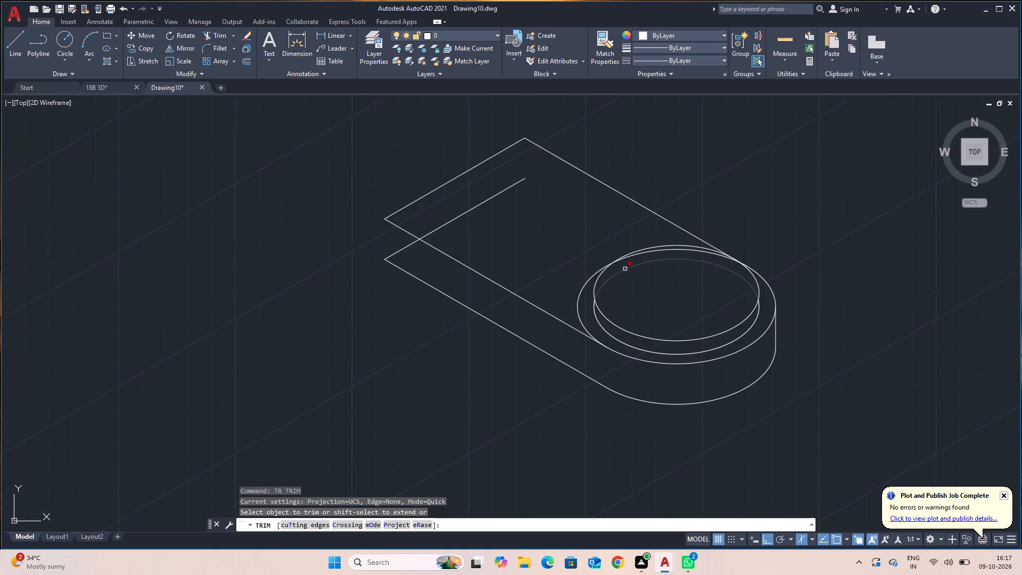
{"action": "left_click", "coordinate": [625, 269]}
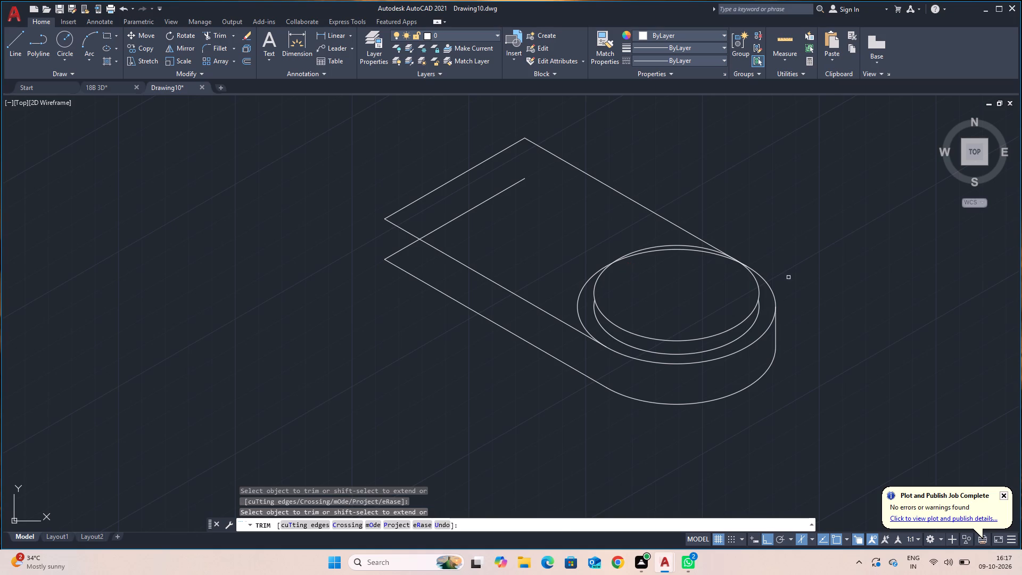
{"action": "scroll", "coordinate": [708, 284], "scroll_direction": "up", "scroll_amount": 3}
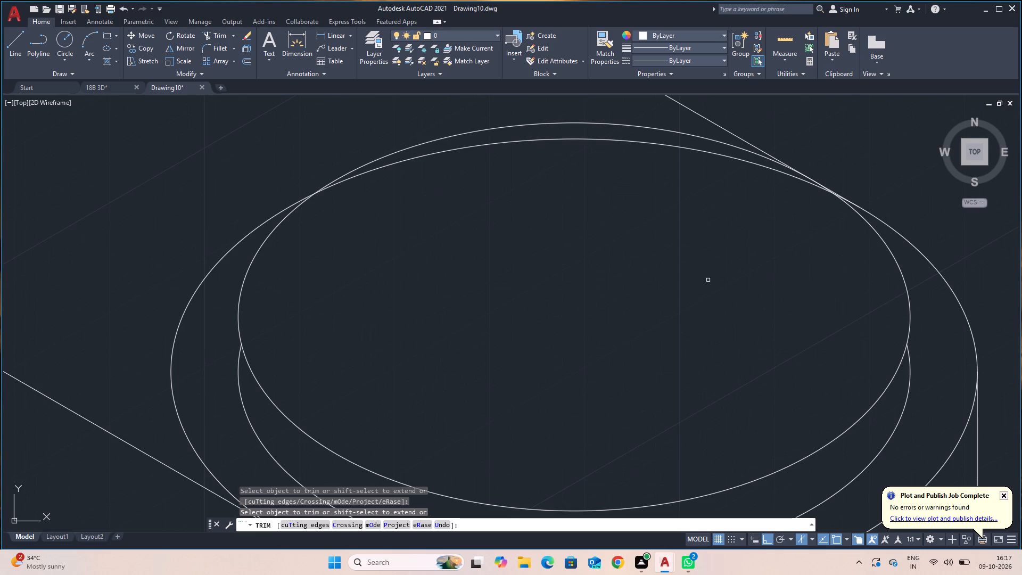
{"action": "left_click", "coordinate": [661, 144]}
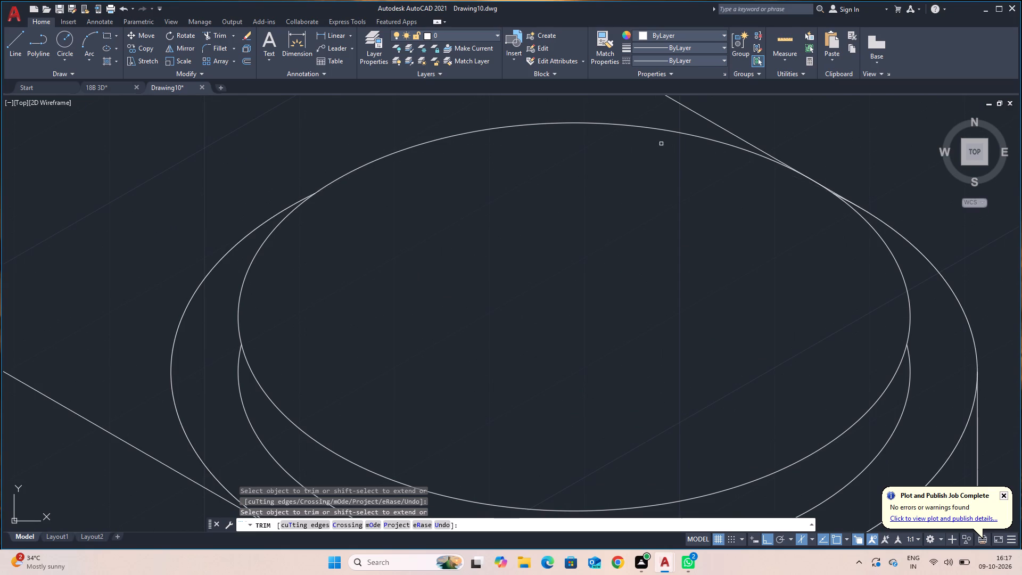
{"action": "scroll", "coordinate": [661, 144], "scroll_direction": "down", "scroll_amount": 3}
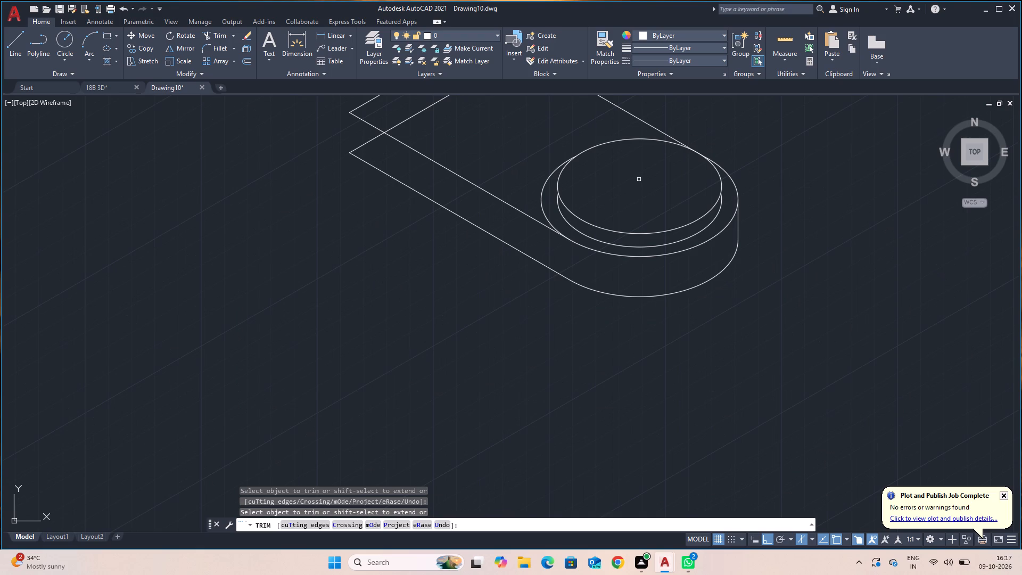
{"action": "left_click", "coordinate": [542, 190]}
{"action": "scroll", "coordinate": [615, 190], "scroll_direction": "down", "scroll_amount": 2}
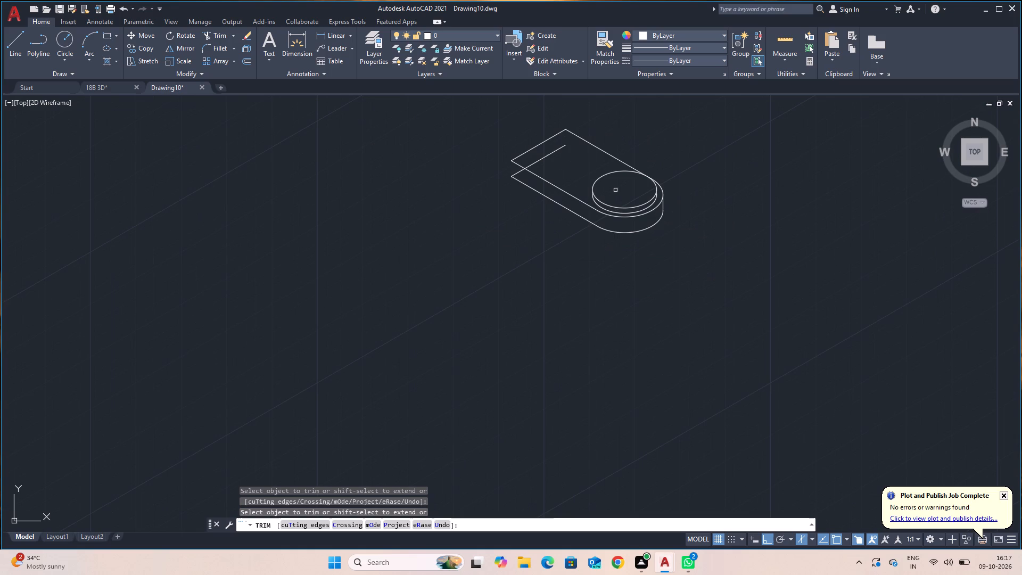
{"action": "middle_click_drag", "start_coordinate": [577, 160], "coordinate": [521, 315]}
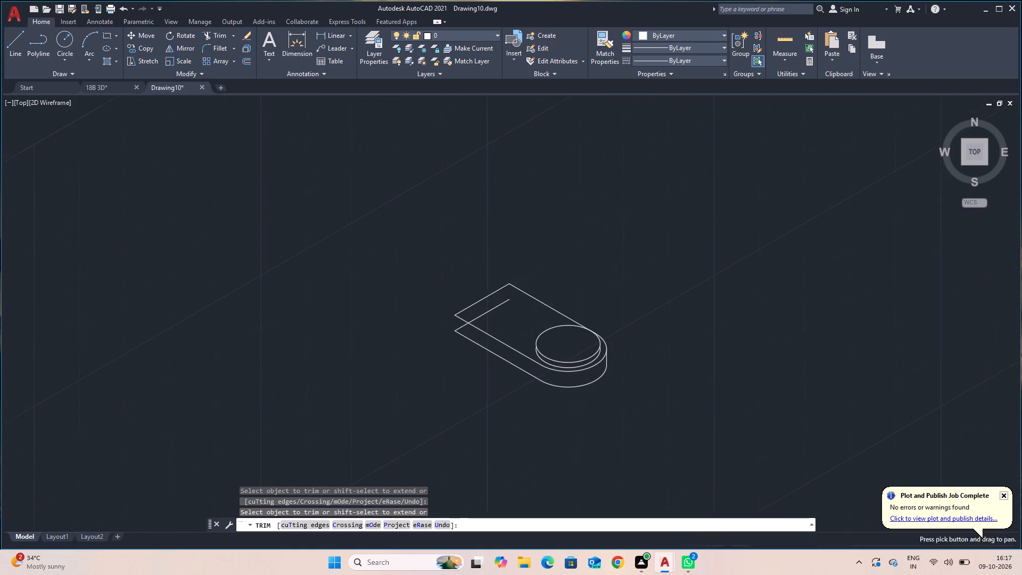
{"action": "scroll", "coordinate": [517, 322], "scroll_direction": "up", "scroll_amount": 2}
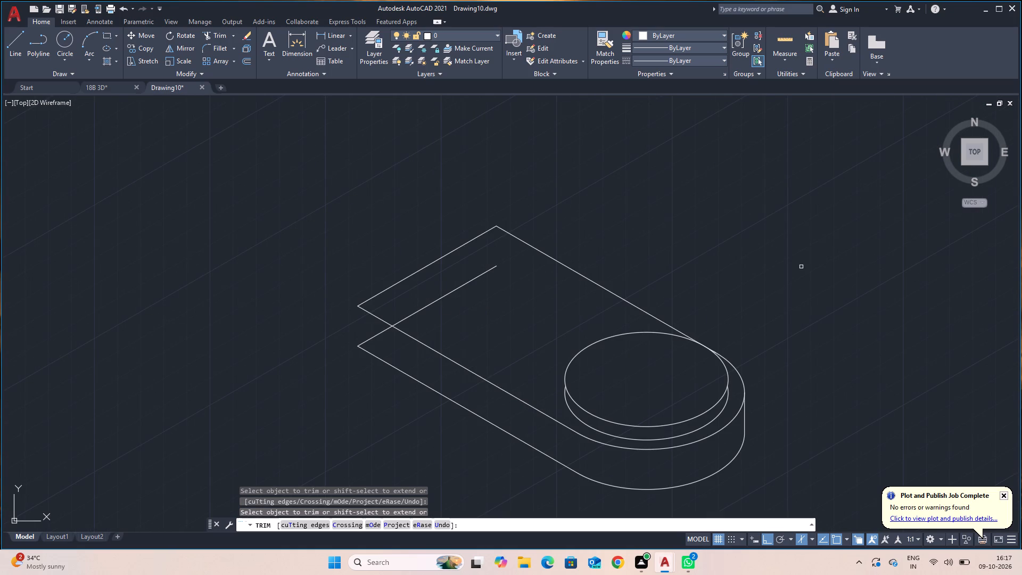
{"action": "key", "text": "Escape"}
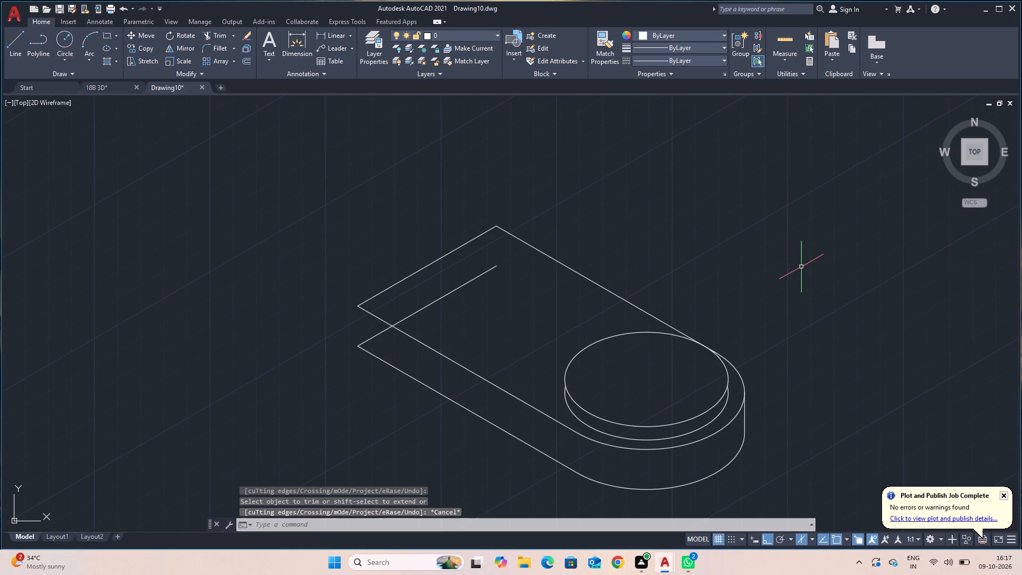
Draw a radius 12 isocircle on the top isoplane, centred on the raised boss's upper face.
{"action": "type", "text": "EL"}
{"action": "key", "text": "space"}
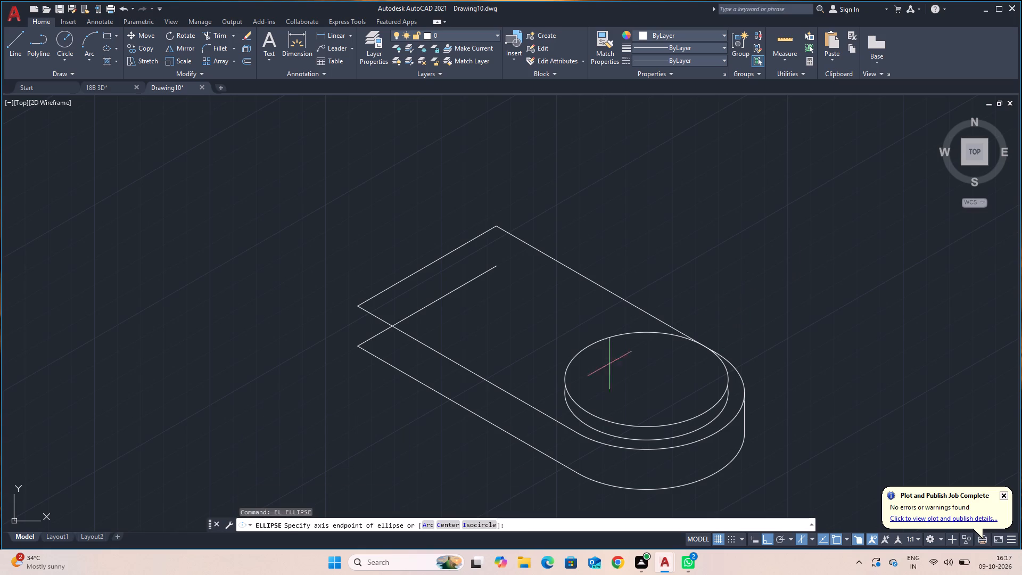
{"action": "left_click", "coordinate": [484, 521]}
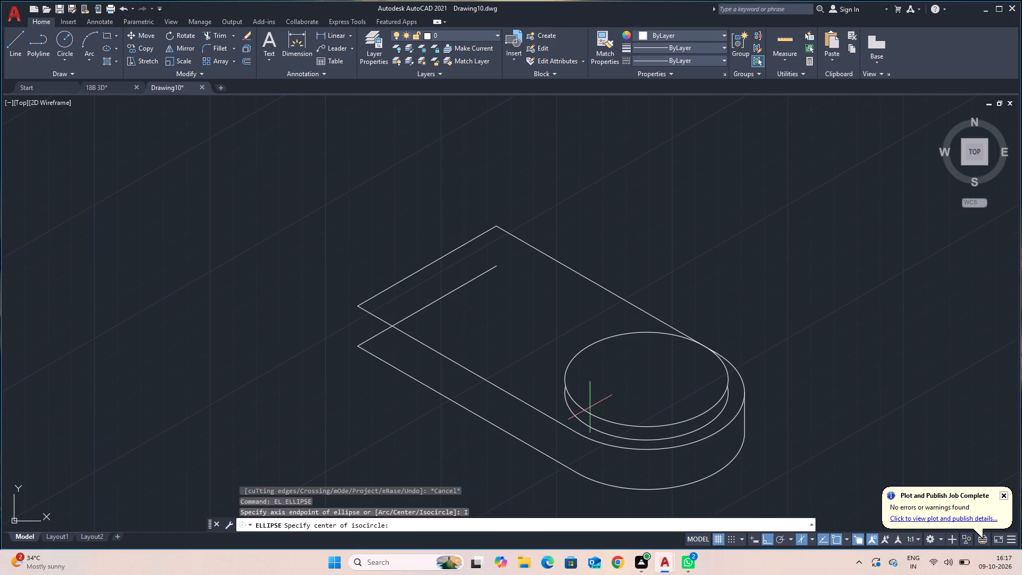
{"action": "left_click", "coordinate": [649, 380]}
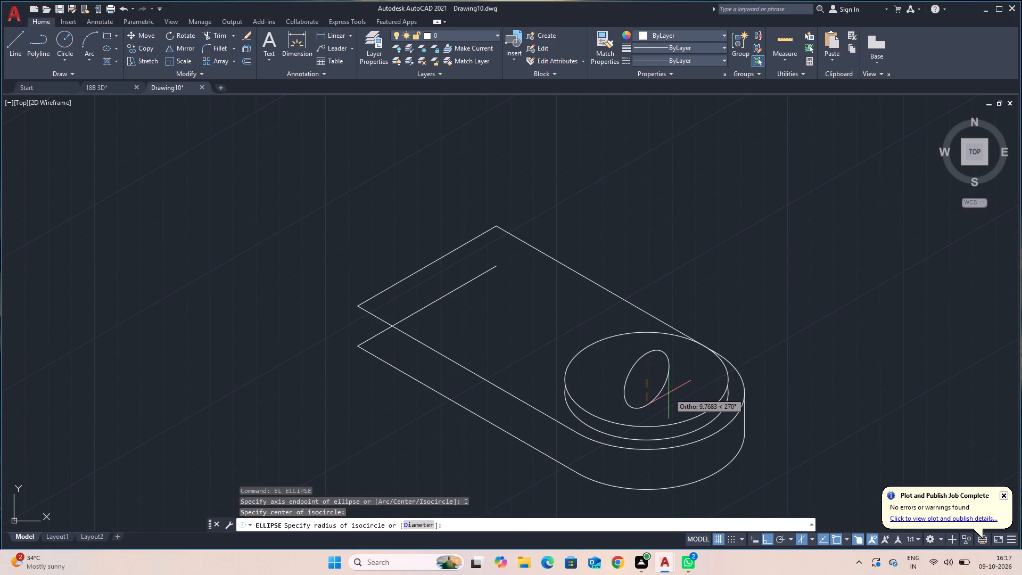
{"action": "key", "text": "F5"}
{"action": "key", "text": "F5"}
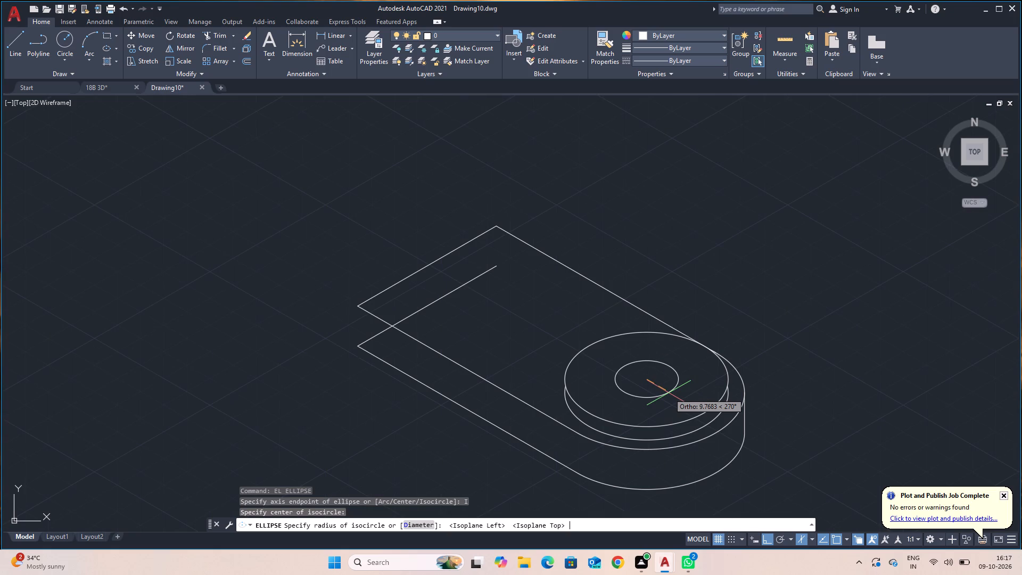
{"action": "key", "text": "1"}
{"action": "key", "text": "2"}
{"action": "key", "text": "Return"}
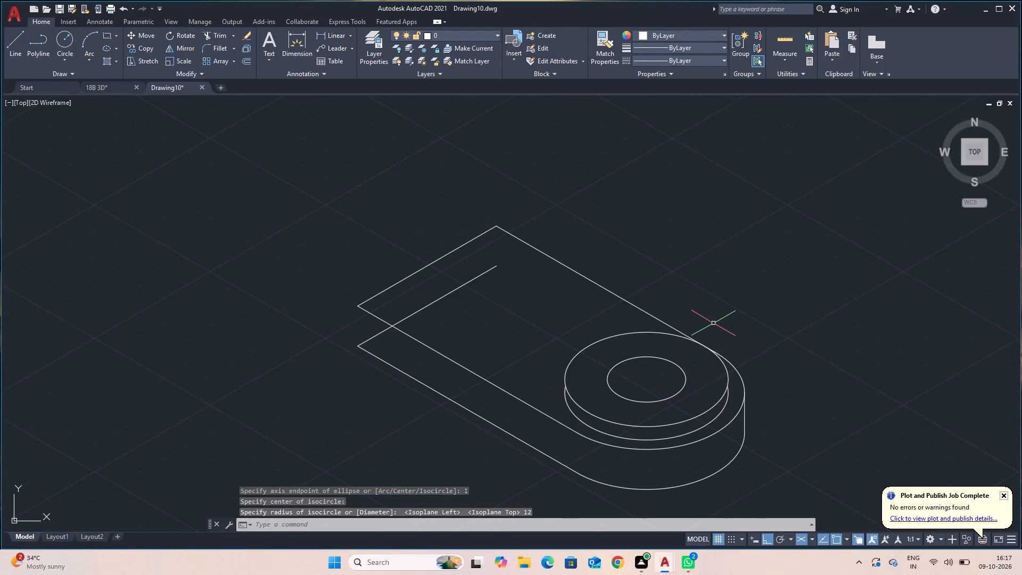
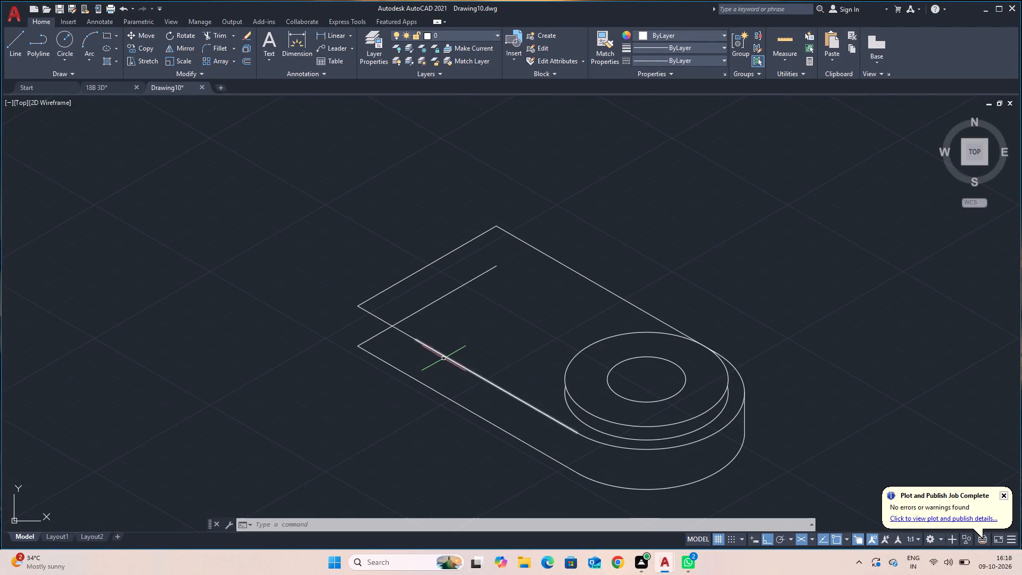
Delete the straight edges of the base's top outline: both front edge segments, the square-end edge and the rear edge.
{"action": "left_click", "coordinate": [443, 355]}
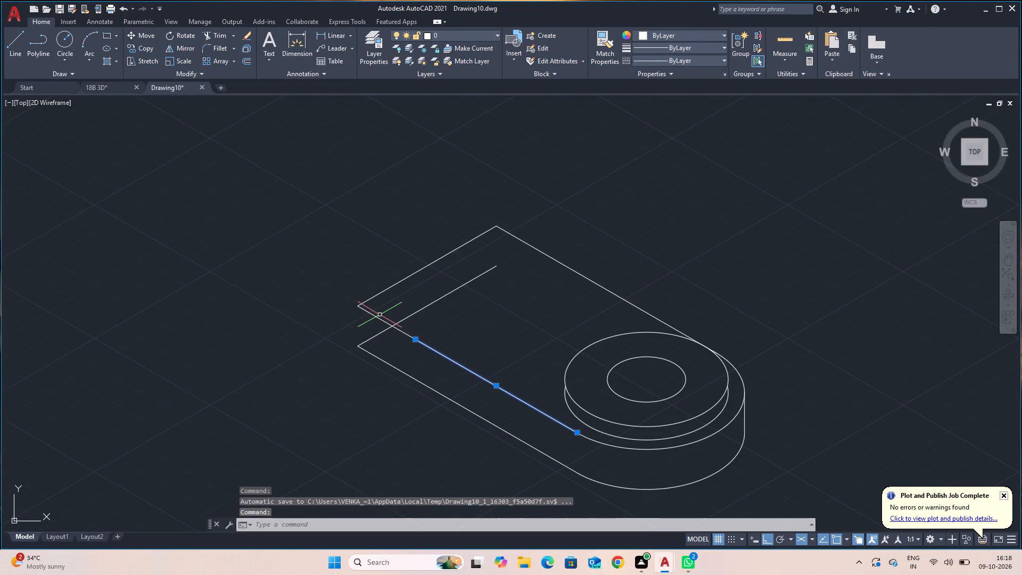
{"action": "left_click", "coordinate": [376, 317]}
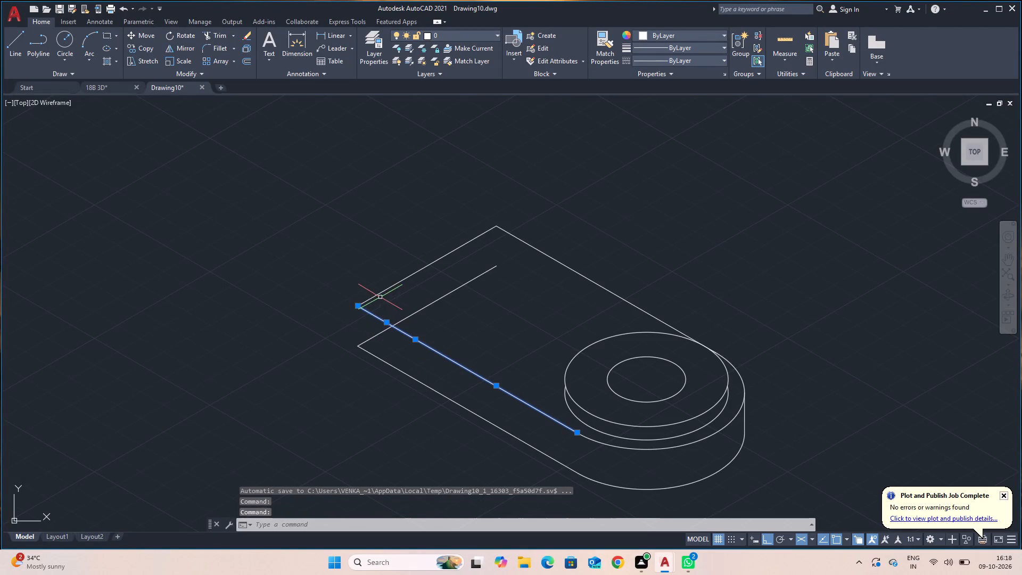
{"action": "left_click", "coordinate": [381, 292]}
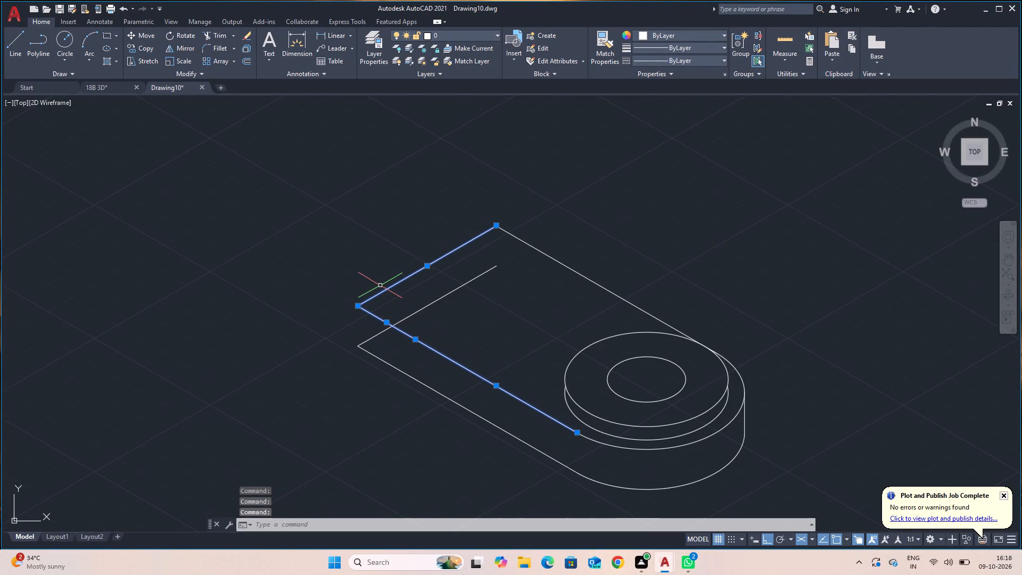
{"action": "left_click", "coordinate": [537, 248]}
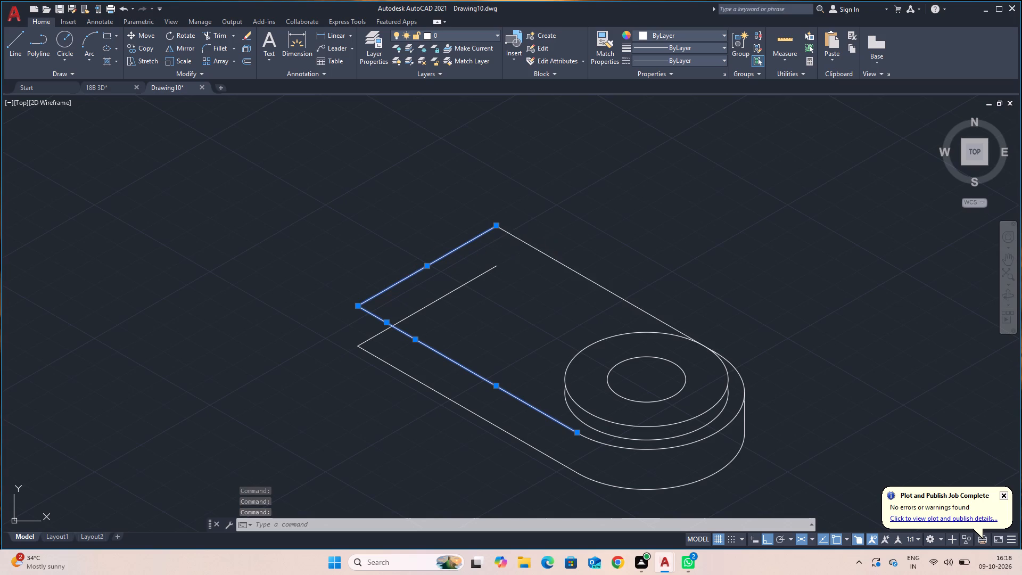
{"action": "key", "text": "Delete"}
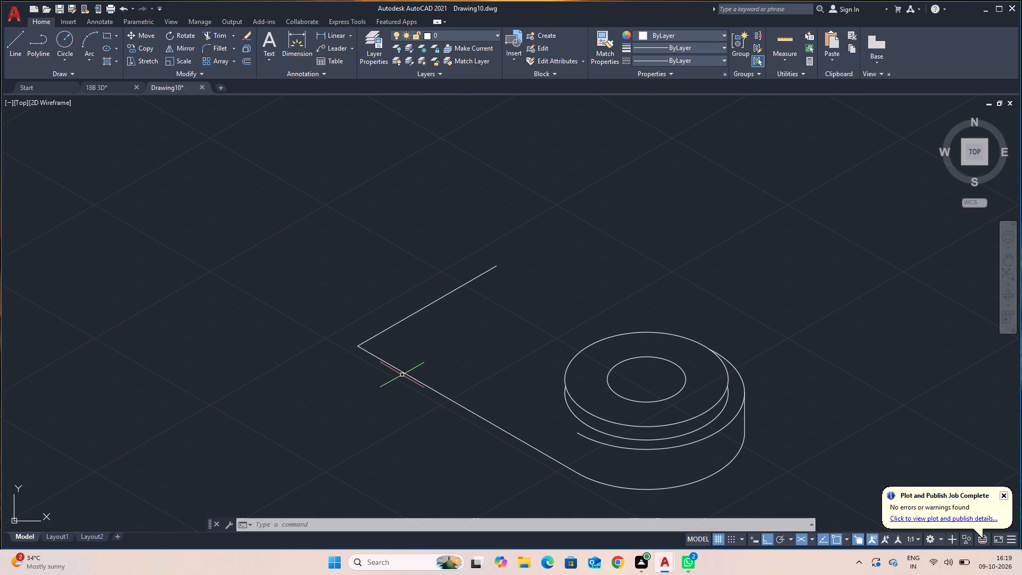
Draw a 40-long vertical line upward from the segment endpoint on the base's bottom front edge, near the square end.
{"action": "key", "text": "l"}
{"action": "key", "text": "Return"}
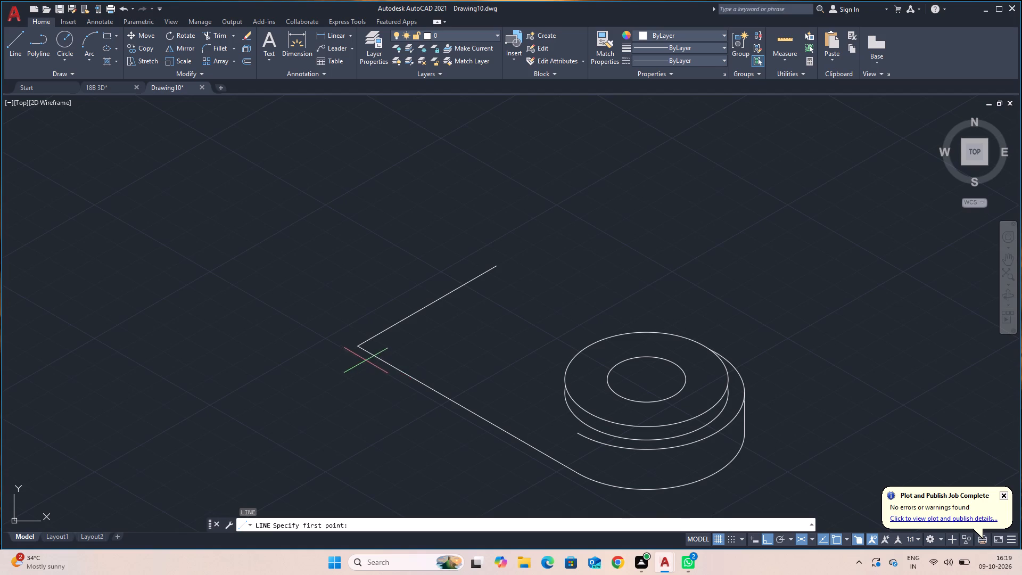
{"action": "left_click", "coordinate": [413, 380]}
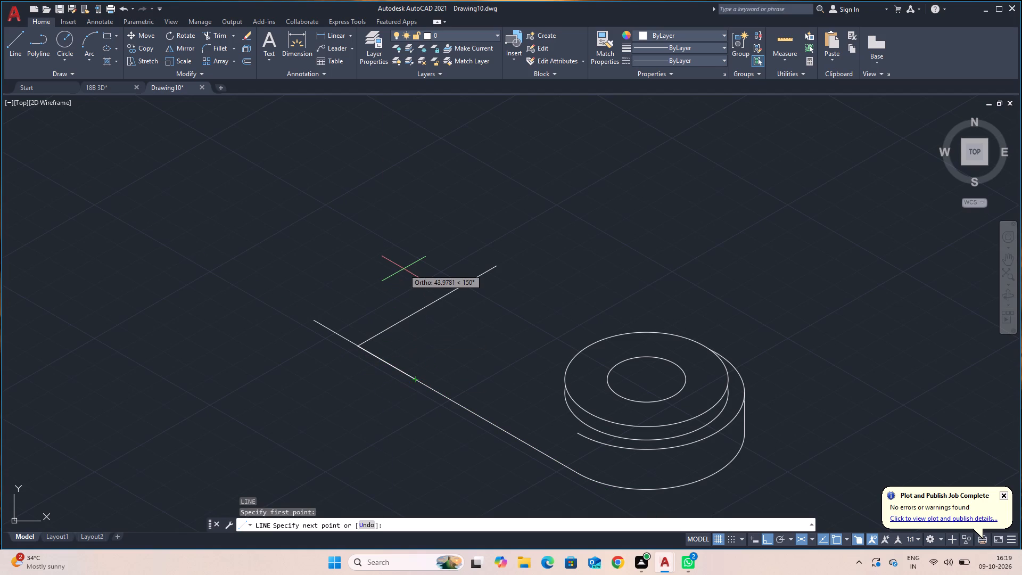
{"action": "key", "text": "F5"}
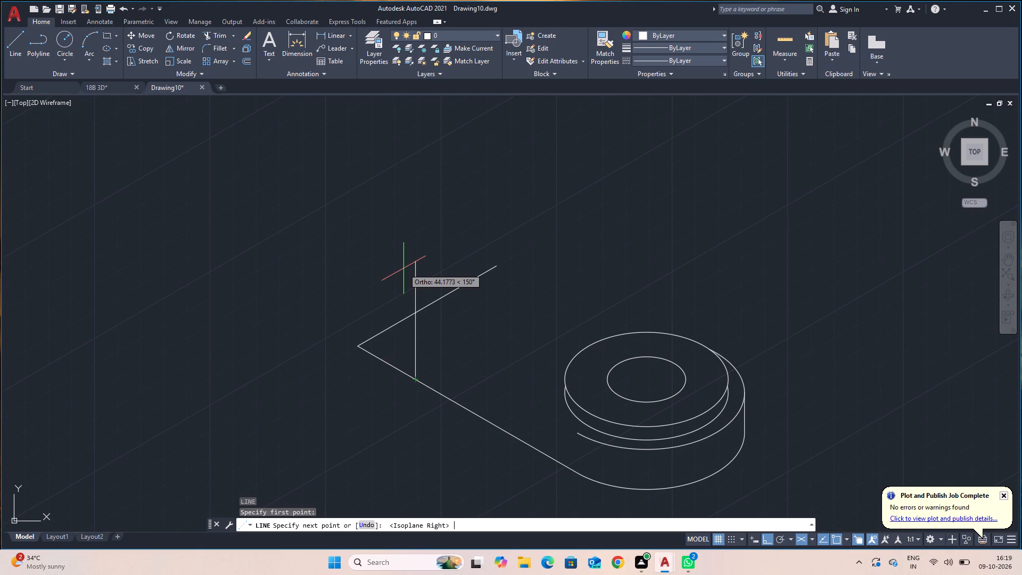
{"action": "type", "text": "40"}
{"action": "key", "text": "Return"}
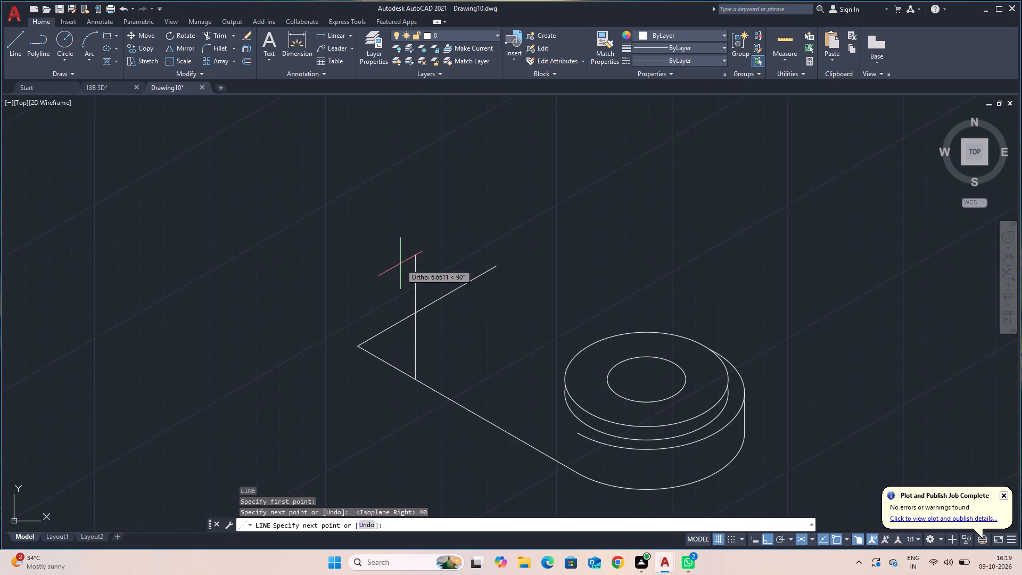
{"action": "key", "text": "Escape"}
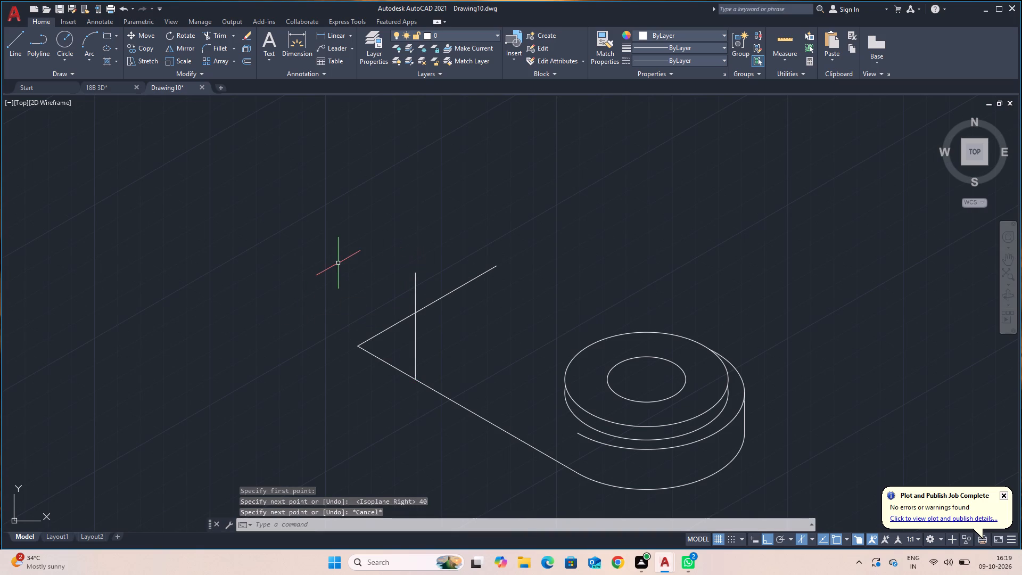
Draw a radius 25 isocircle on the left isoplane, centred on the vertical line's upper end.
{"action": "key", "text": "e"}
{"action": "key", "text": "l"}
{"action": "key", "text": "Return"}
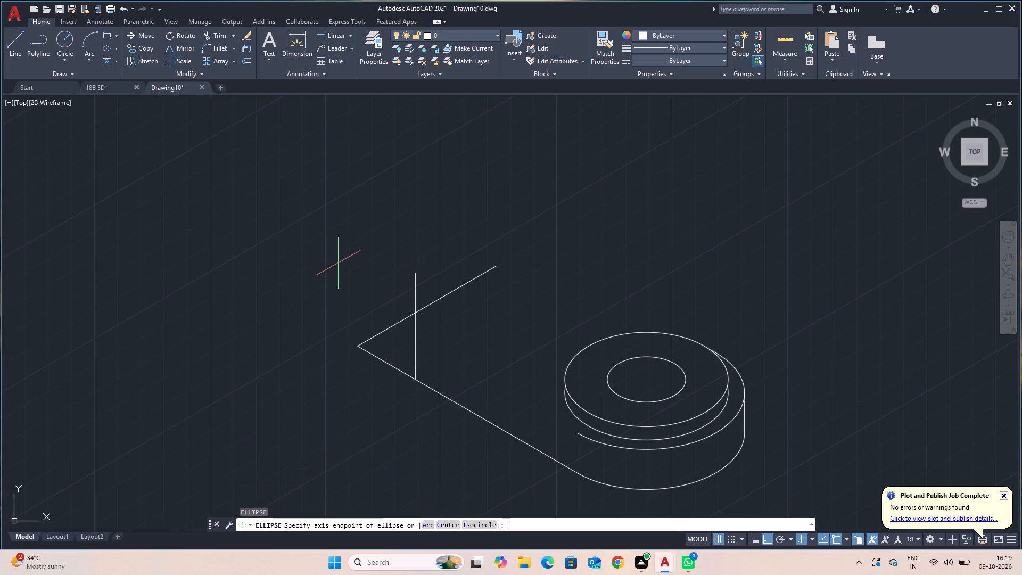
{"action": "left_click", "coordinate": [477, 527]}
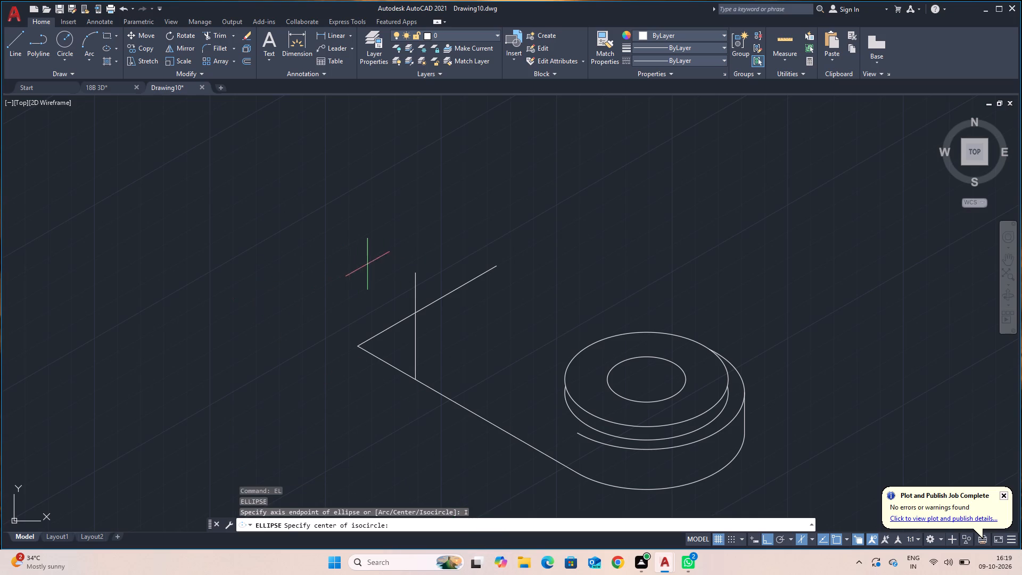
{"action": "left_click", "coordinate": [417, 273]}
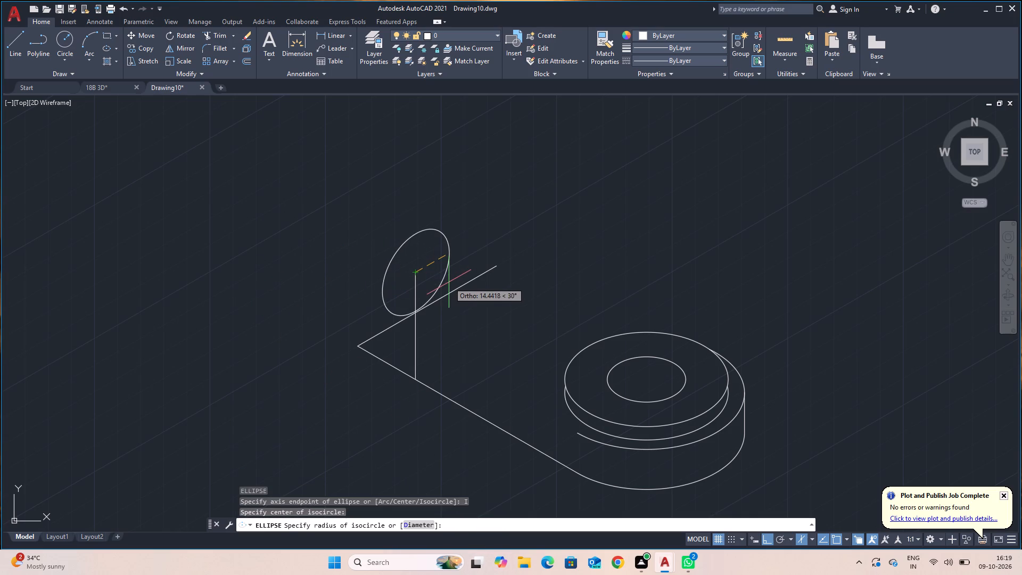
{"action": "key", "text": "space"}
{"action": "key", "text": "F5"}
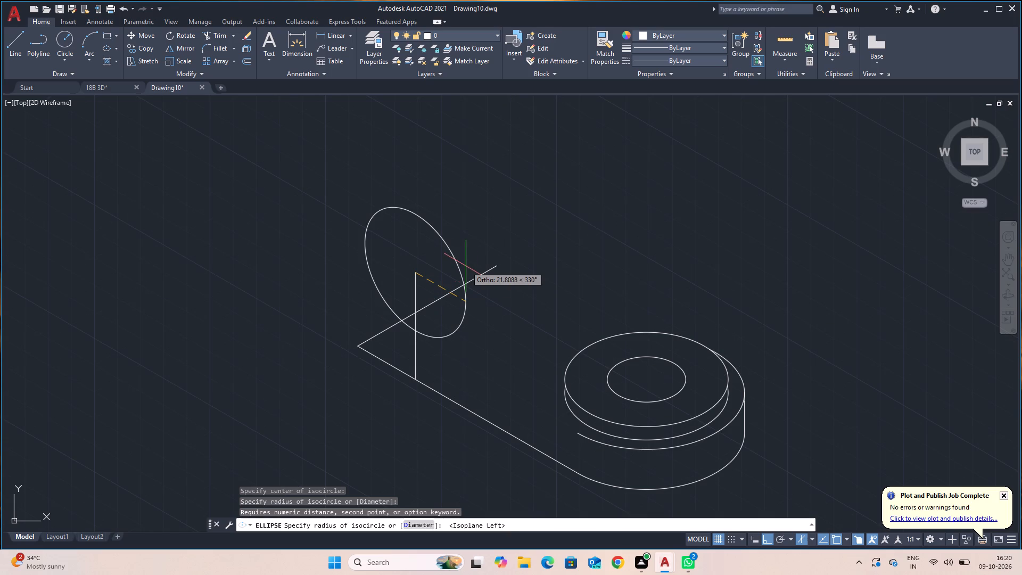
{"action": "type", "text": "25"}
{"action": "key", "text": "Return"}
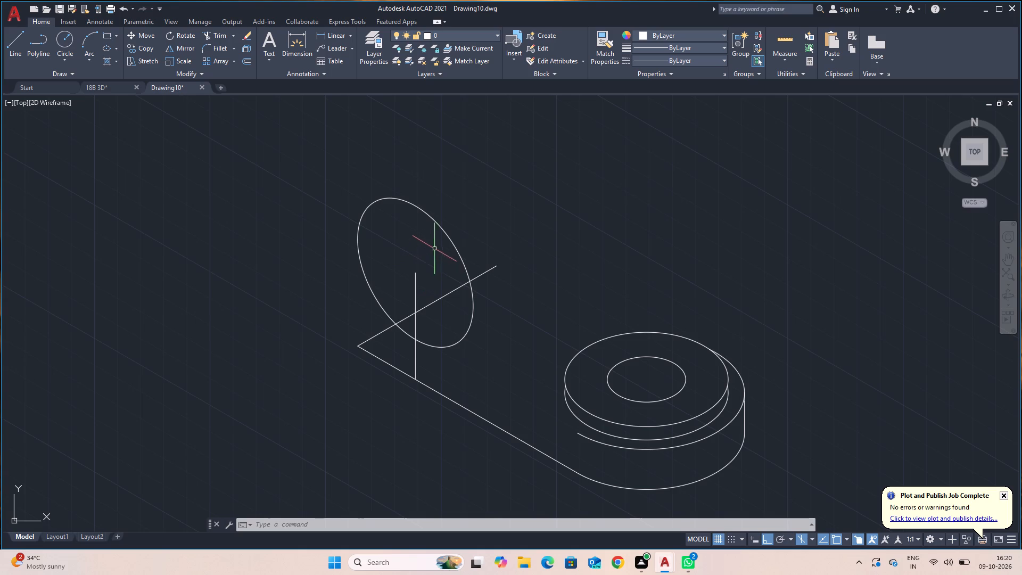
Copy the upright radius 25 isocircle 5 units outward from its centre, along the 30° axis on the top isoplane.
{"action": "left_click", "coordinate": [442, 227]}
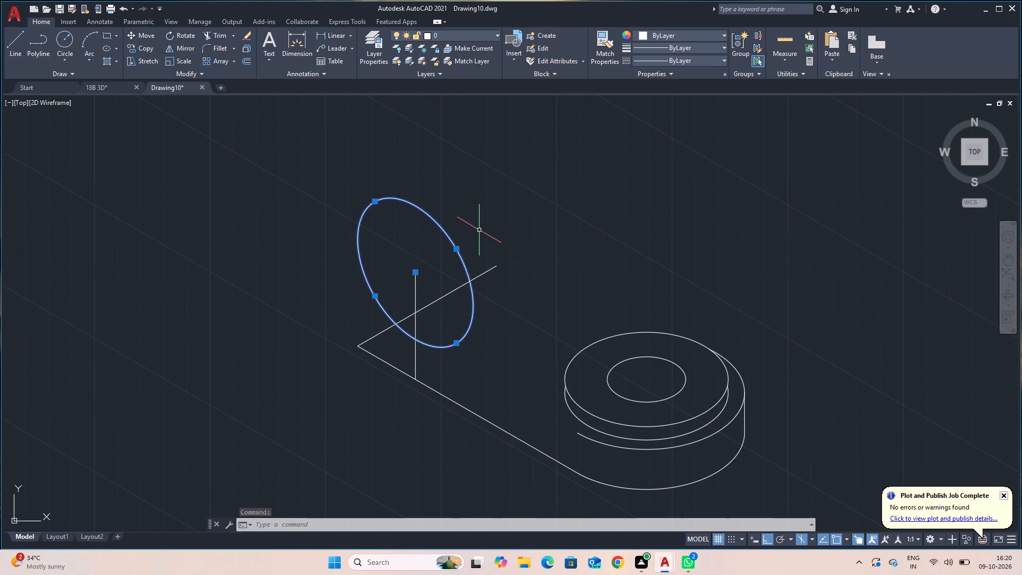
{"action": "type", "text": "CO"}
{"action": "key", "text": "Return"}
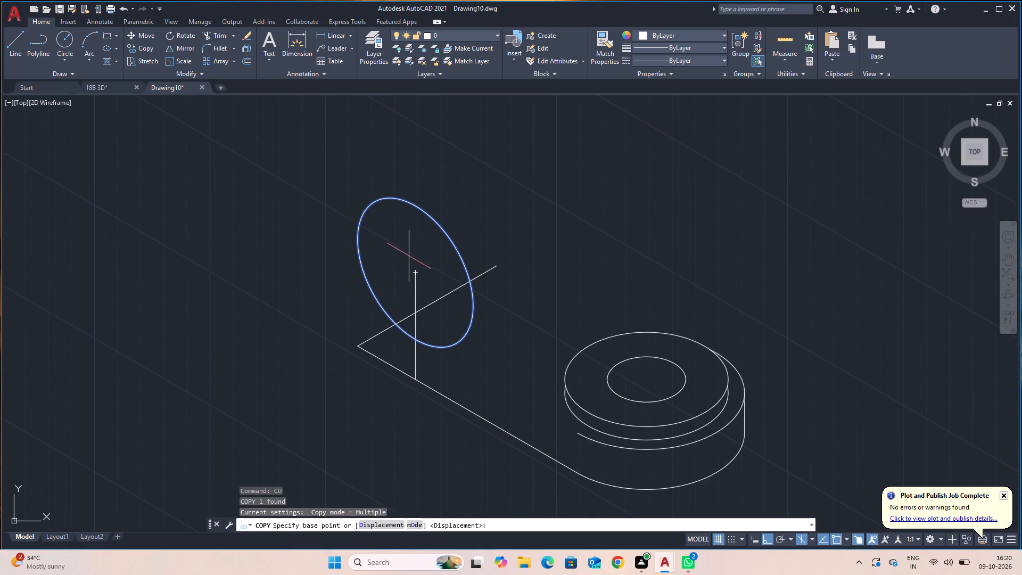
{"action": "left_click", "coordinate": [418, 275]}
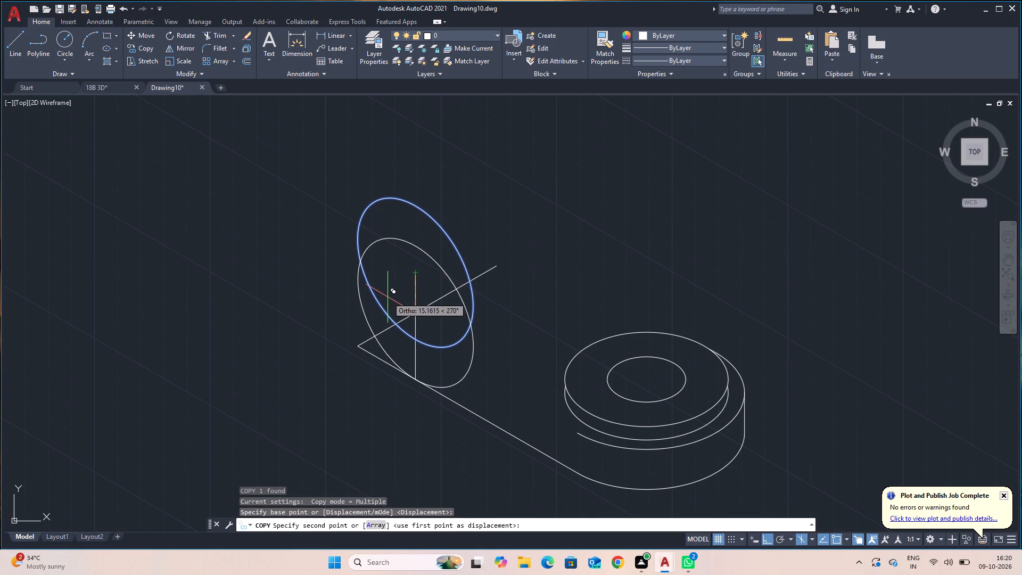
{"action": "key", "text": "F5"}
{"action": "key", "text": "5"}
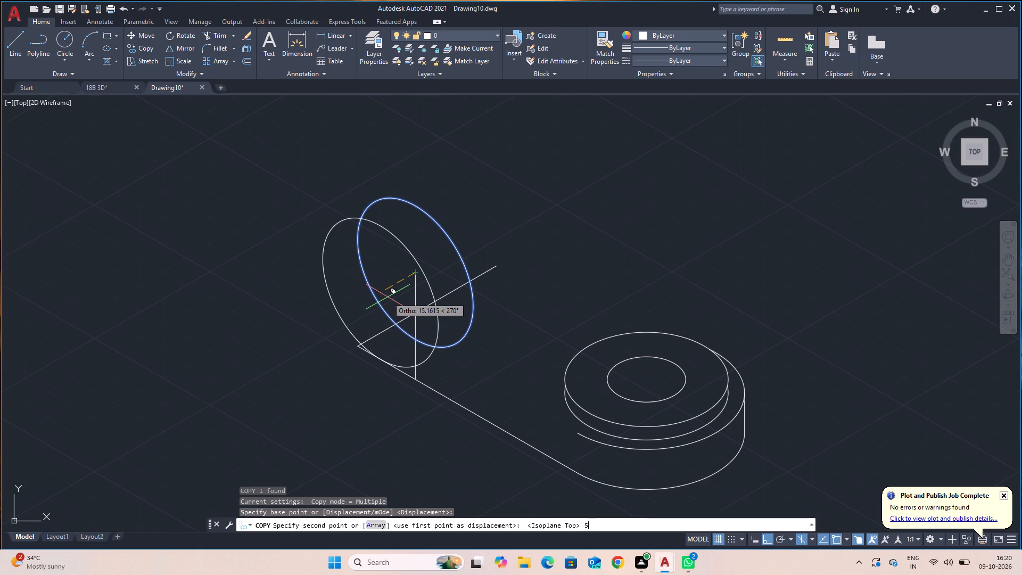
{"action": "key", "text": "Return"}
{"action": "key", "text": "Escape"}
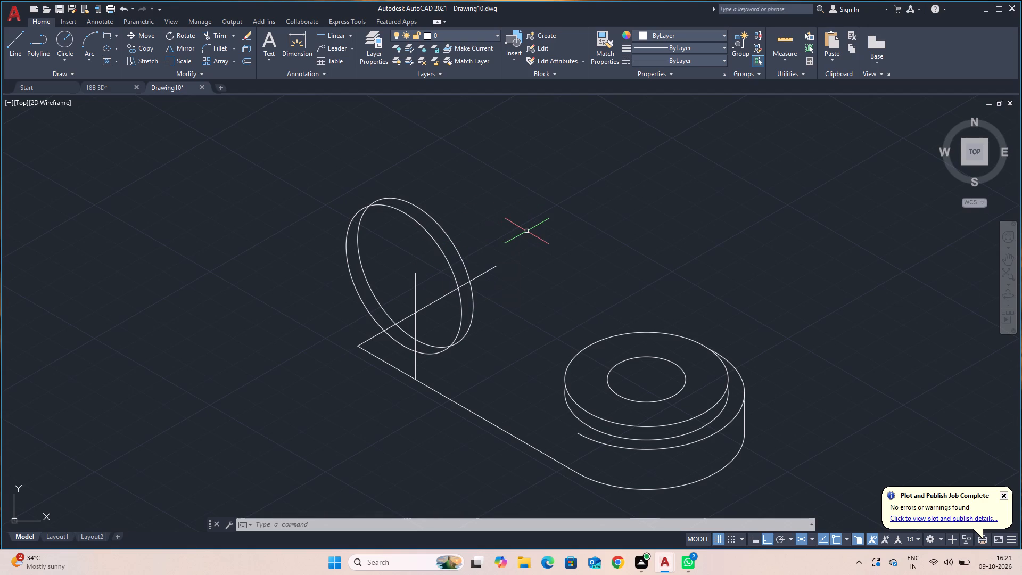
Draw a radius 10 isocircle on the left isoplane, centred on the copied radius 25 isocircle.
{"action": "type", "text": "EL"}
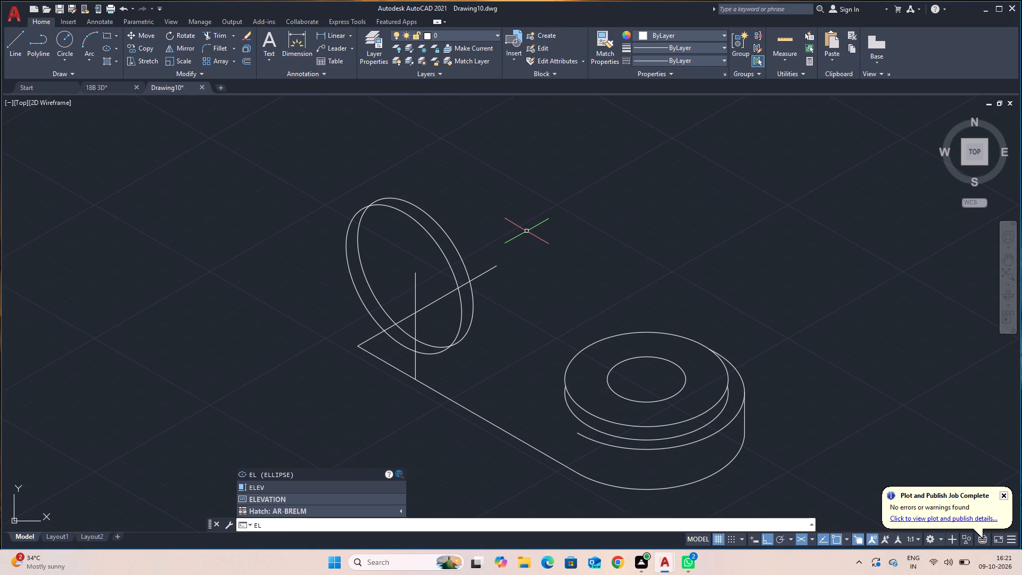
{"action": "key", "text": "Return"}
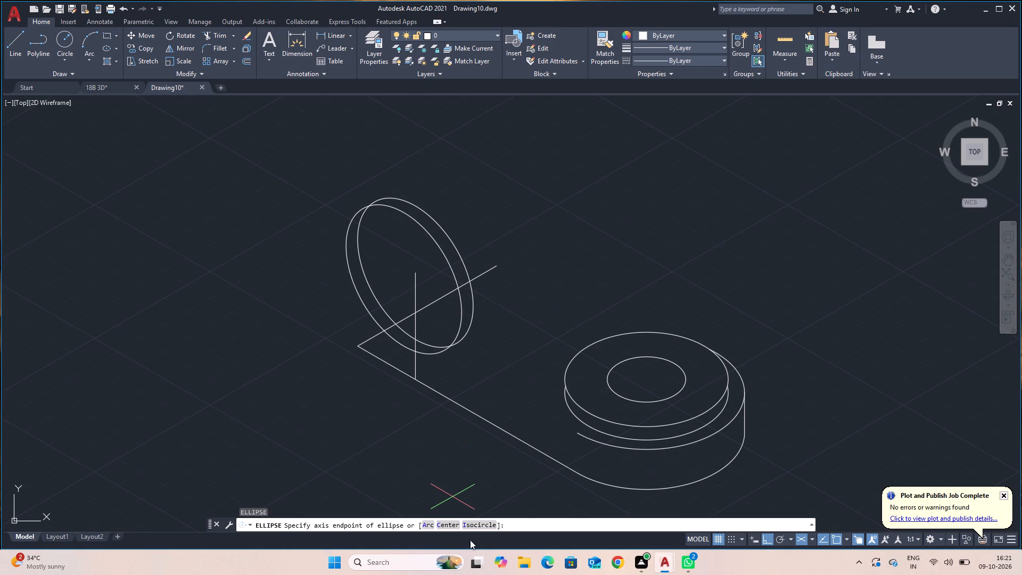
{"action": "left_click", "coordinate": [476, 524]}
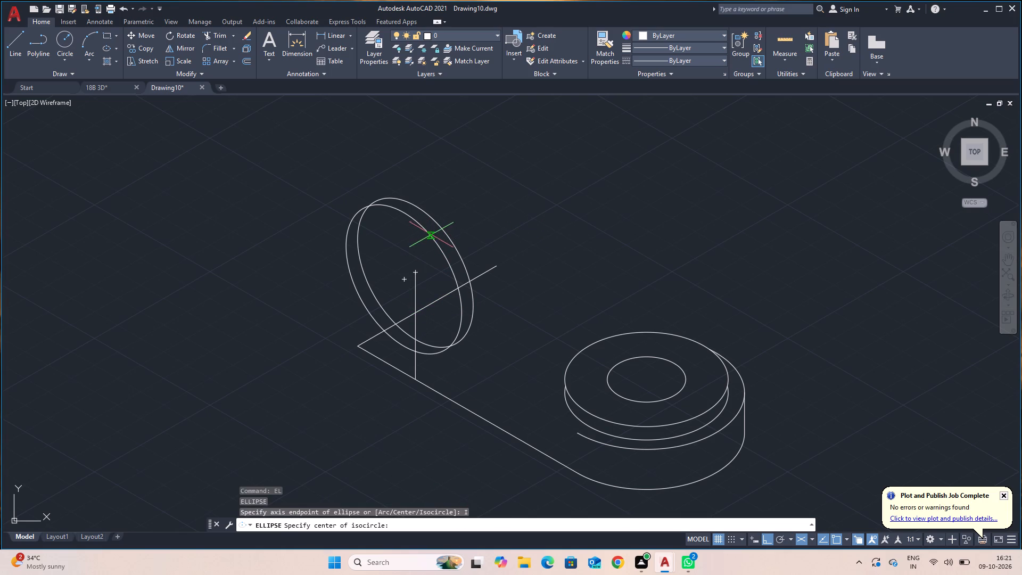
{"action": "left_click", "coordinate": [401, 281]}
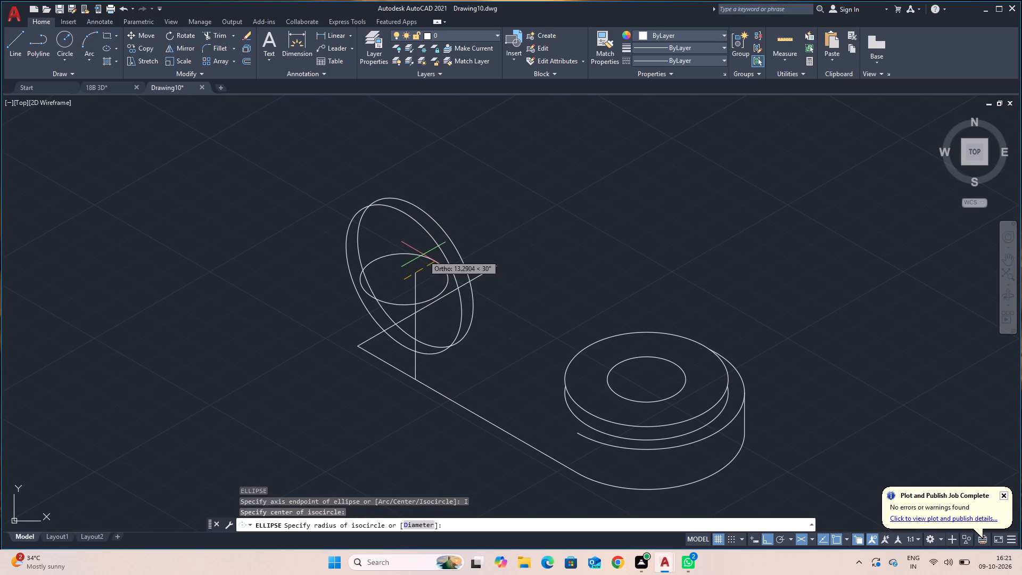
{"action": "key", "text": "F5"}
{"action": "key", "text": "F5"}
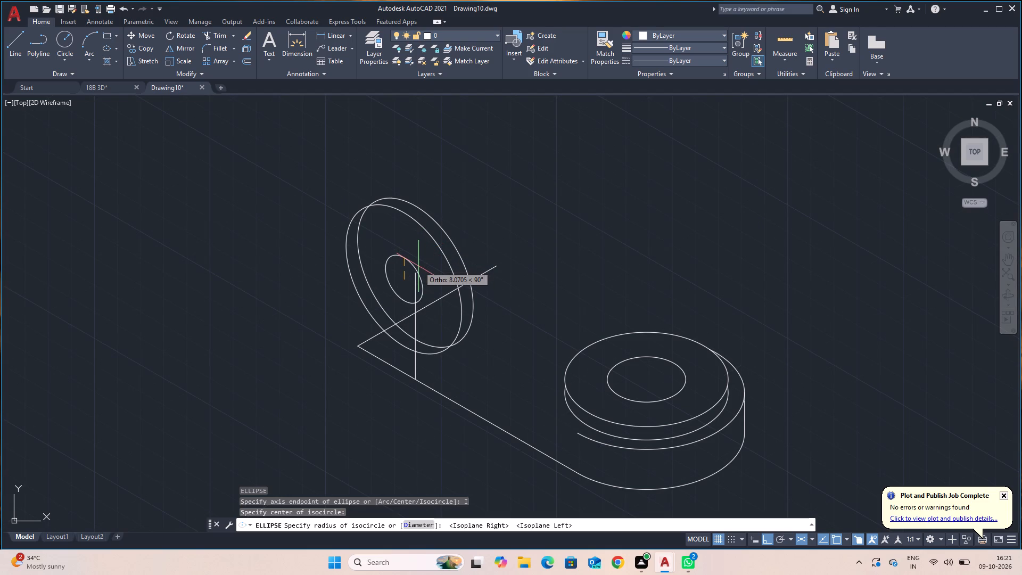
{"action": "type", "text": "10"}
{"action": "key", "text": "Return"}
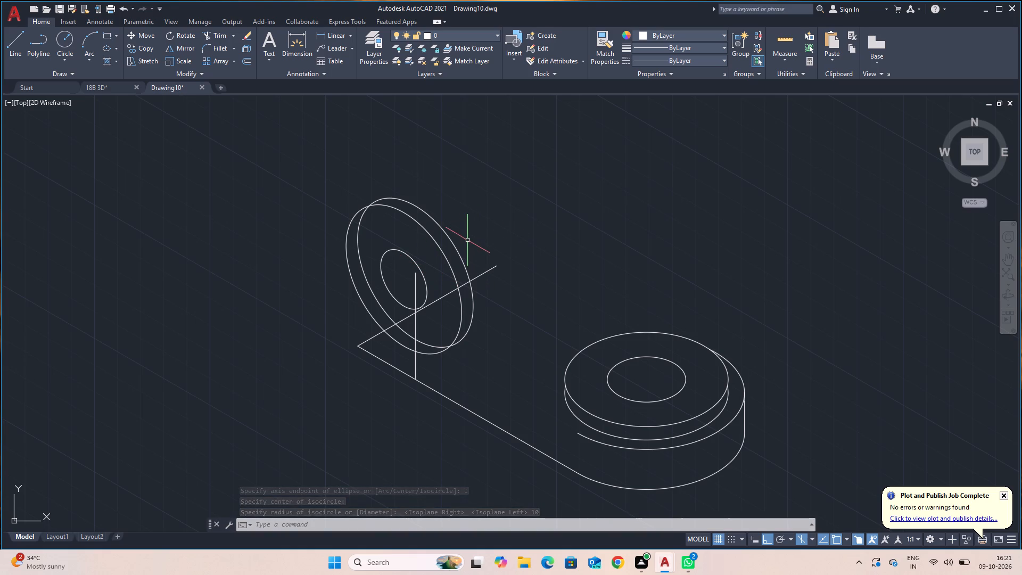
Trim the rear upright radius 25 isocircle's hidden arcs that lie behind the front isocircle.
{"action": "type", "text": "TR"}
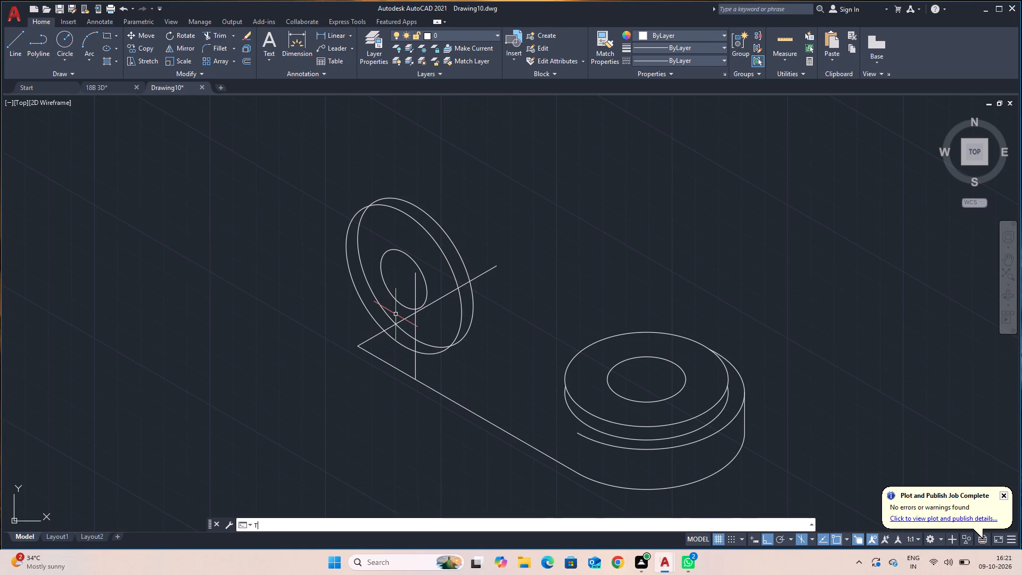
{"action": "key", "text": "space"}
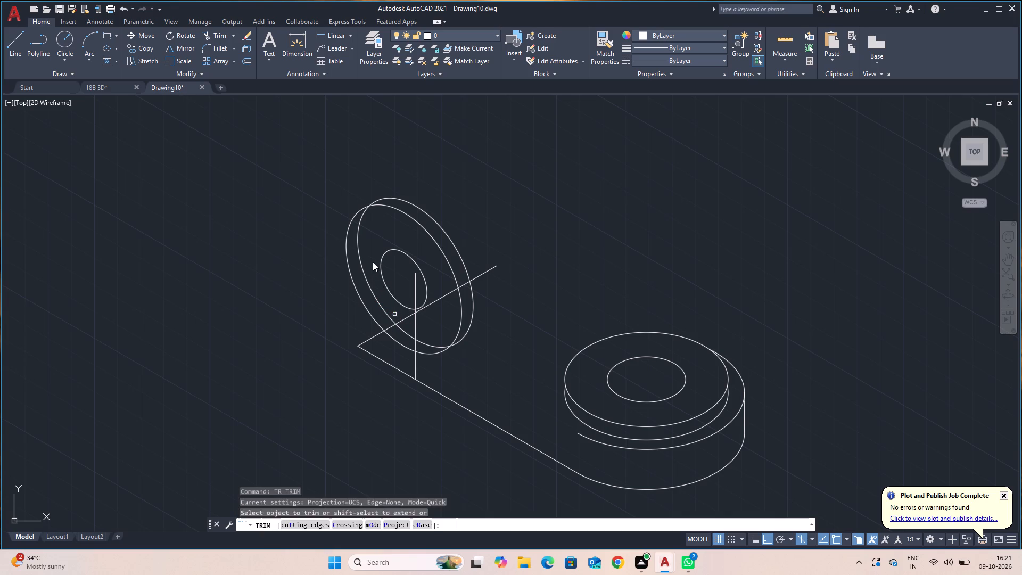
{"action": "left_click", "coordinate": [365, 276]}
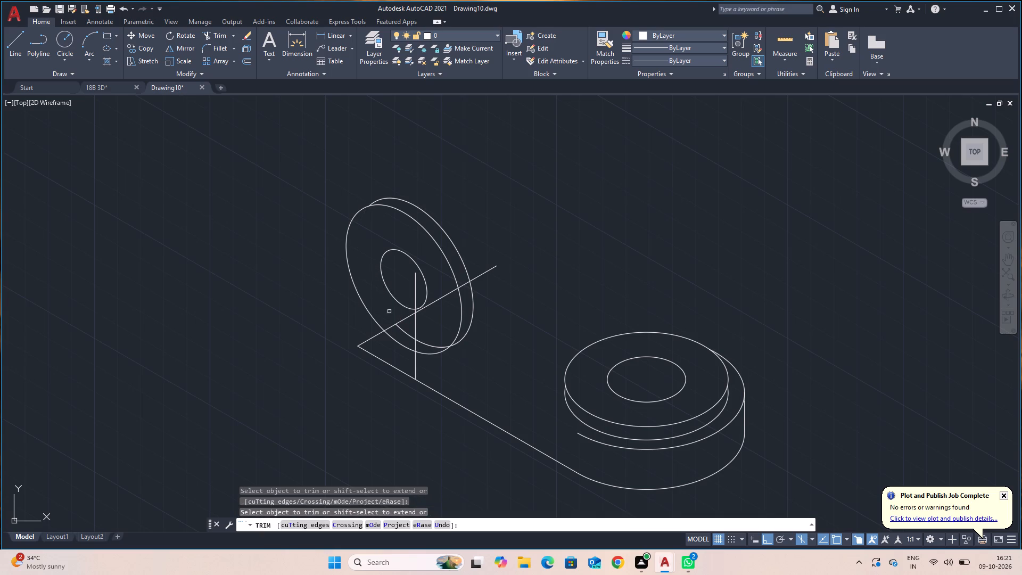
{"action": "left_click", "coordinate": [404, 331]}
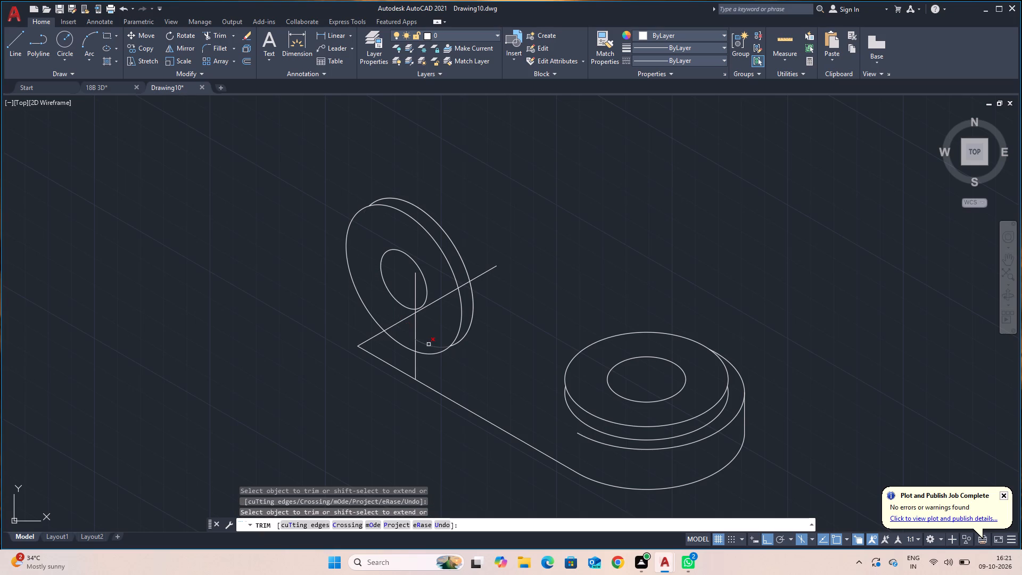
{"action": "left_click", "coordinate": [429, 344]}
Trim away all segments of the vertical construction line beneath and inside the radius 10 isocircle.
{"action": "left_click", "coordinate": [415, 289]}
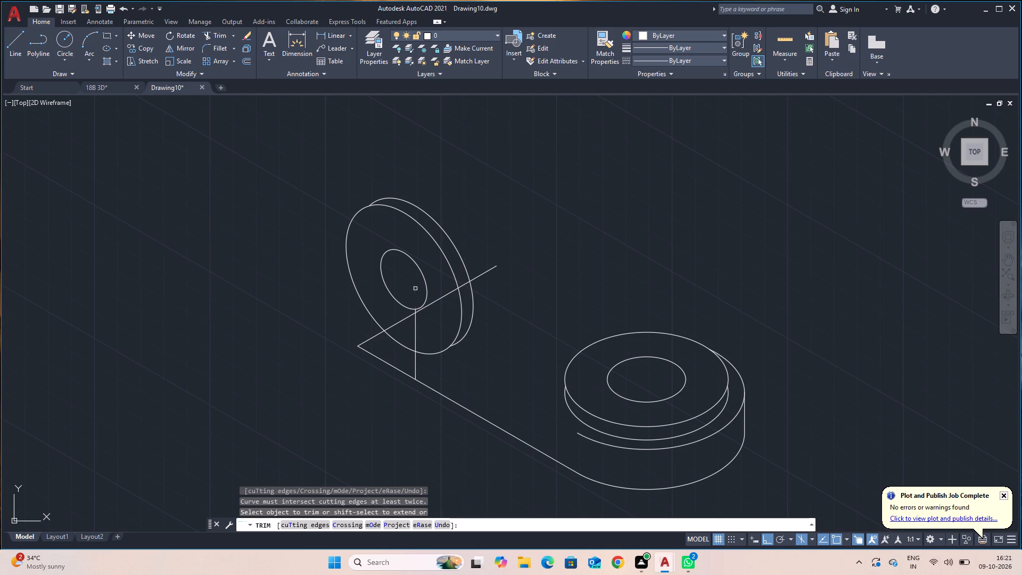
{"action": "left_click", "coordinate": [415, 330]}
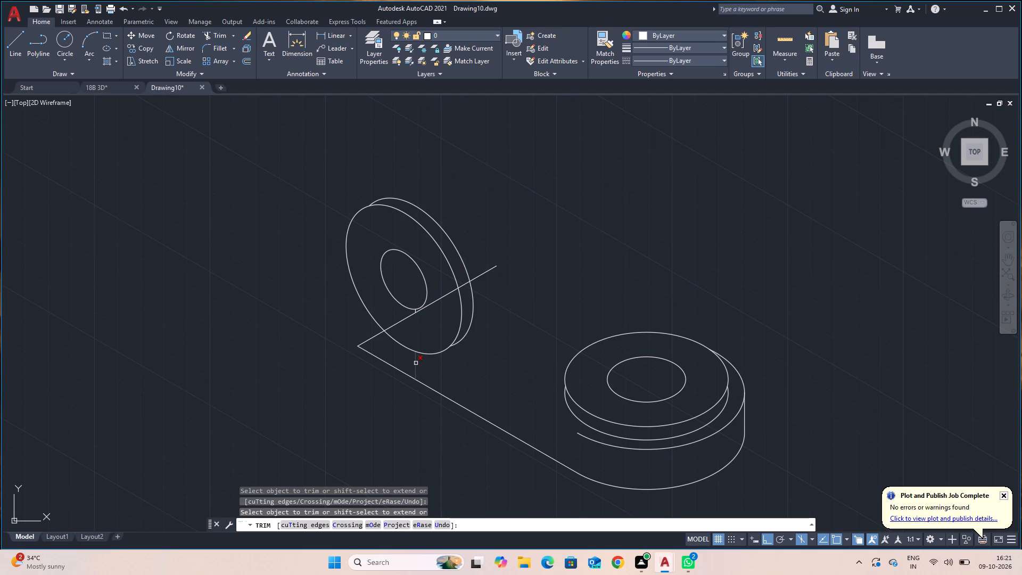
{"action": "left_click", "coordinate": [417, 364]}
{"action": "scroll", "coordinate": [416, 326], "scroll_direction": "up", "scroll_amount": 3}
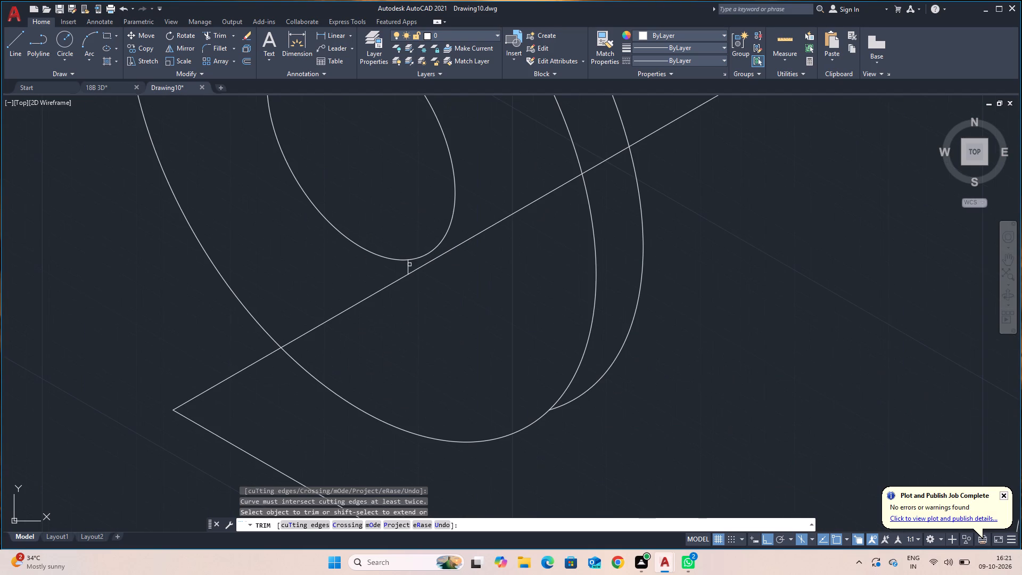
{"action": "left_click", "coordinate": [408, 268]}
{"action": "scroll", "coordinate": [417, 286], "scroll_direction": "down", "scroll_amount": 4}
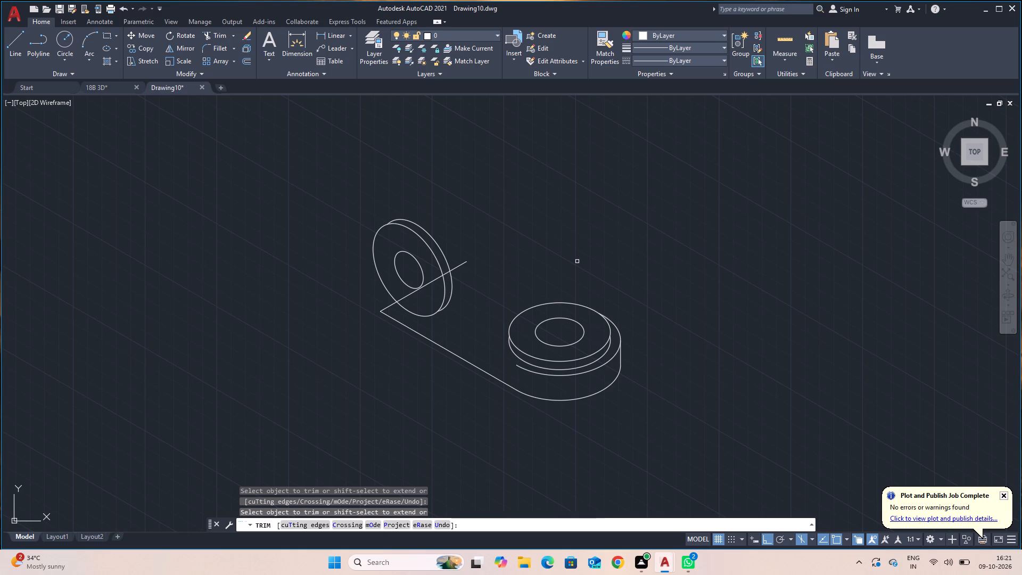
Draw a line from the base's top arc end along the 150° axis to below the upright boss, and about 32 units vertically upward.
{"action": "key", "text": "l"}
{"action": "key", "text": "Return"}
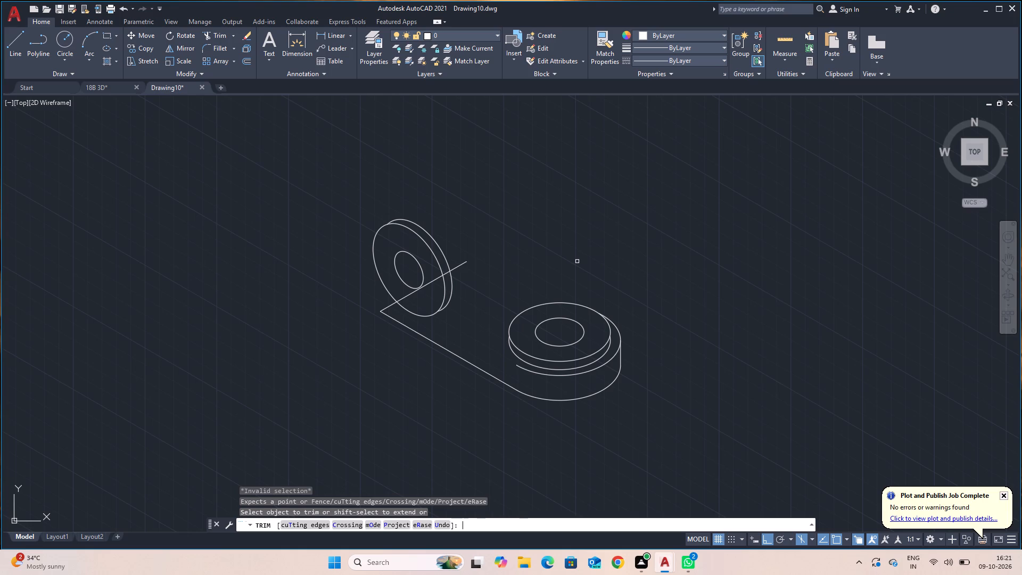
{"action": "key", "text": "Escape"}
{"action": "key", "text": "Escape"}
{"action": "key", "text": "l"}
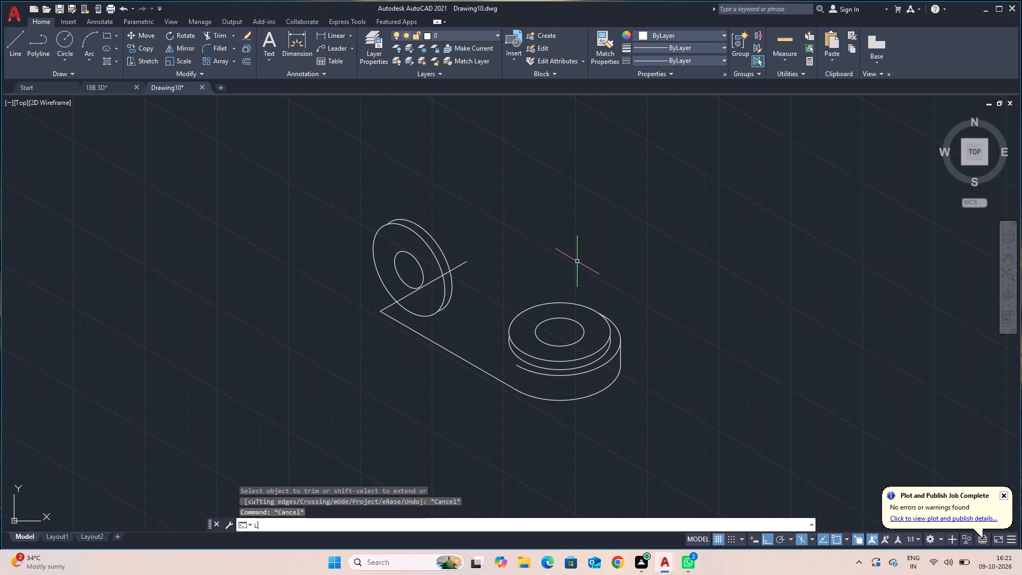
{"action": "key", "text": "Return"}
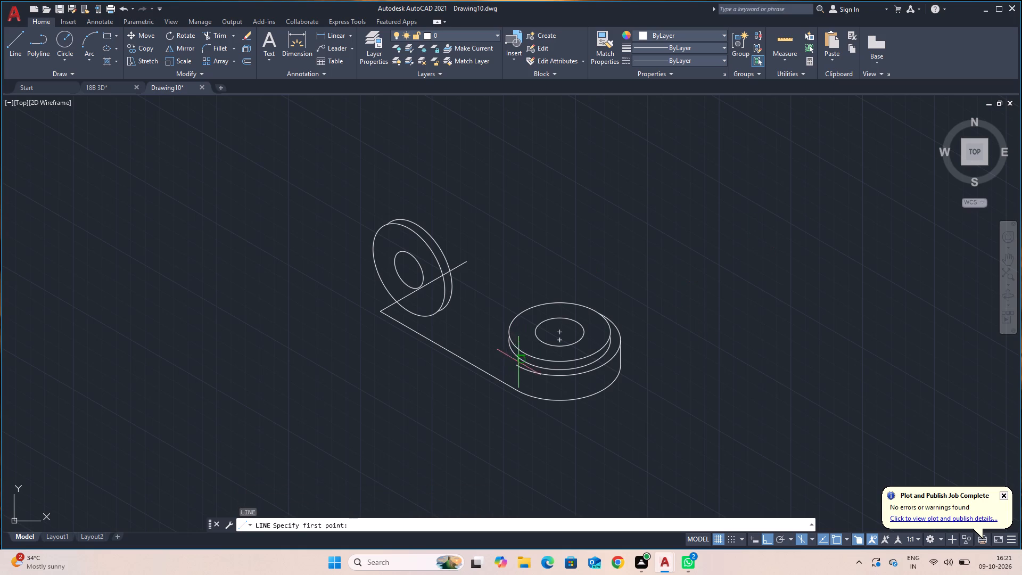
{"action": "left_click", "coordinate": [517, 368]}
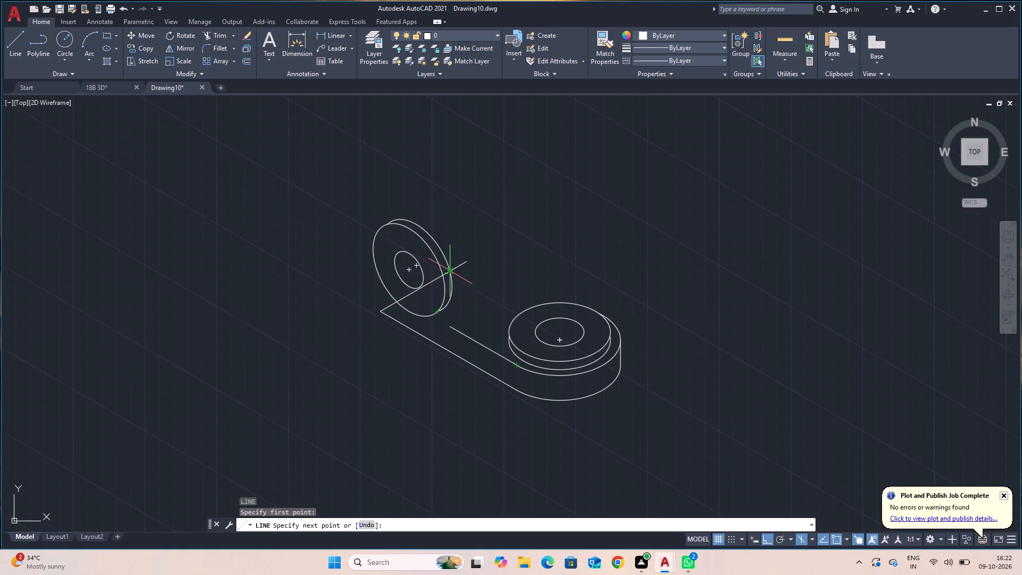
{"action": "left_click", "coordinate": [450, 326]}
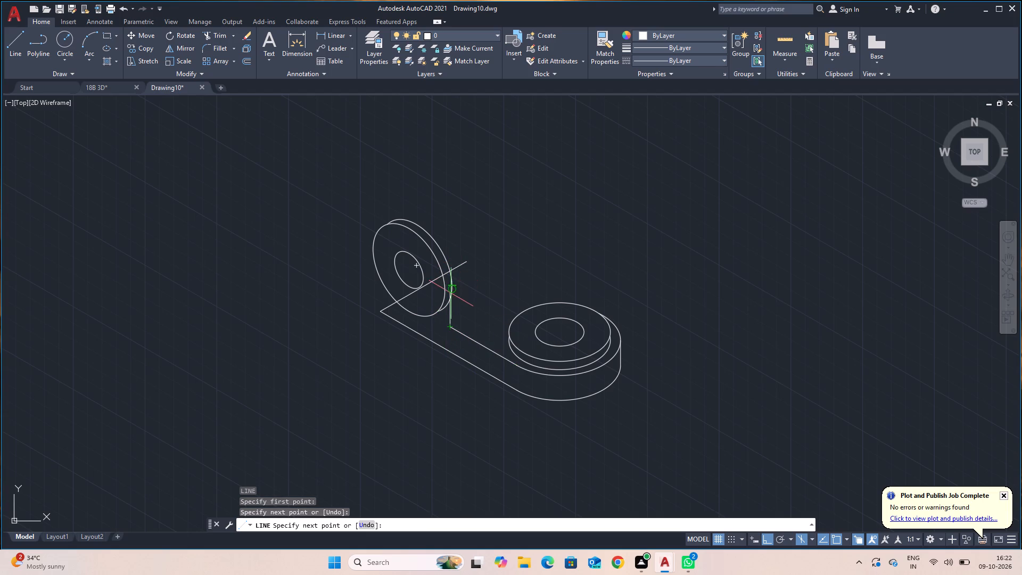
{"action": "left_click", "coordinate": [494, 299]}
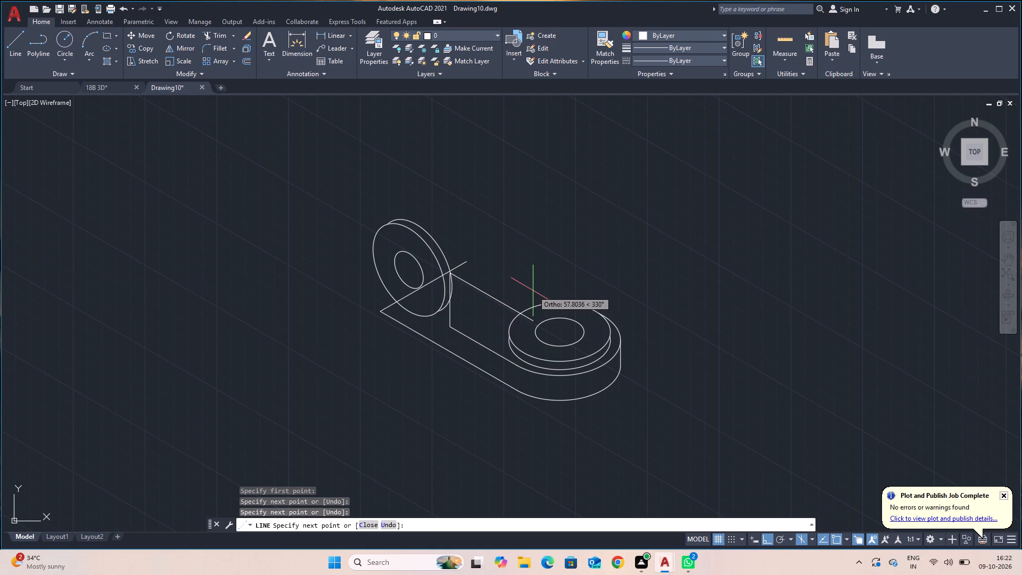
{"action": "key", "text": "Escape"}
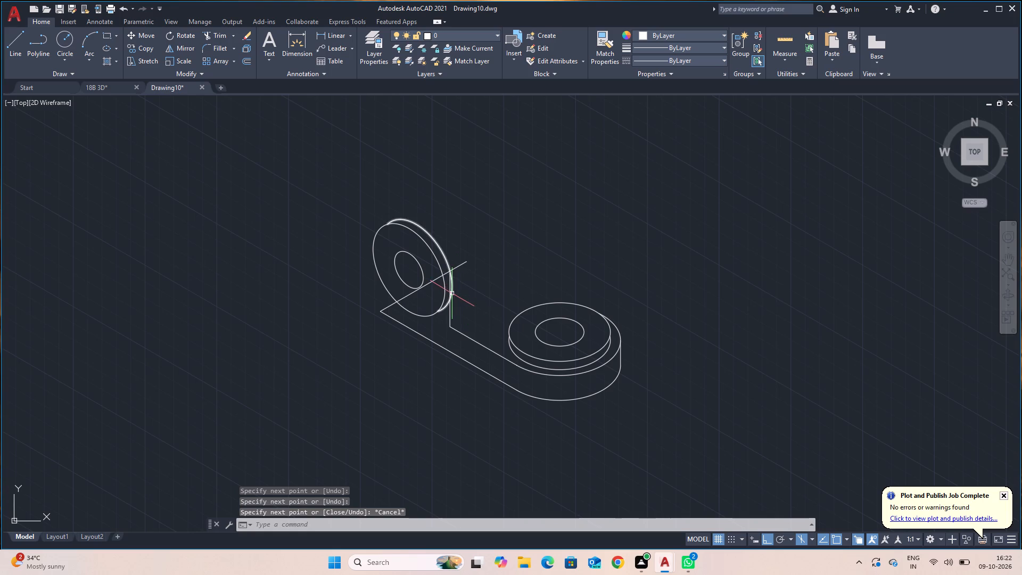
Trim the upper part of the new vertical line where it overlaps the upright radius 25 boss.
{"action": "type", "text": "TR"}
{"action": "key", "text": "space"}
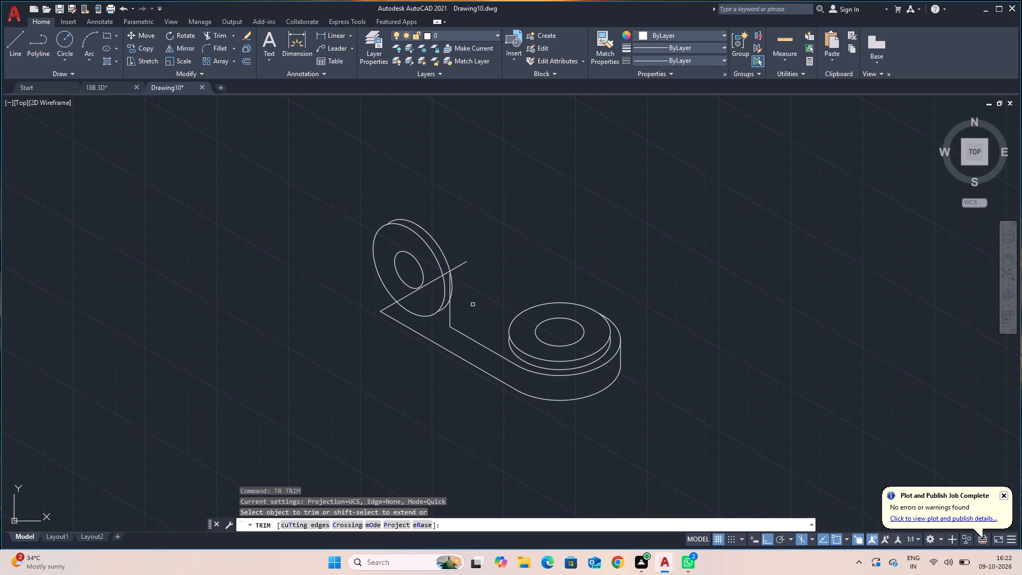
{"action": "left_click", "coordinate": [450, 288]}
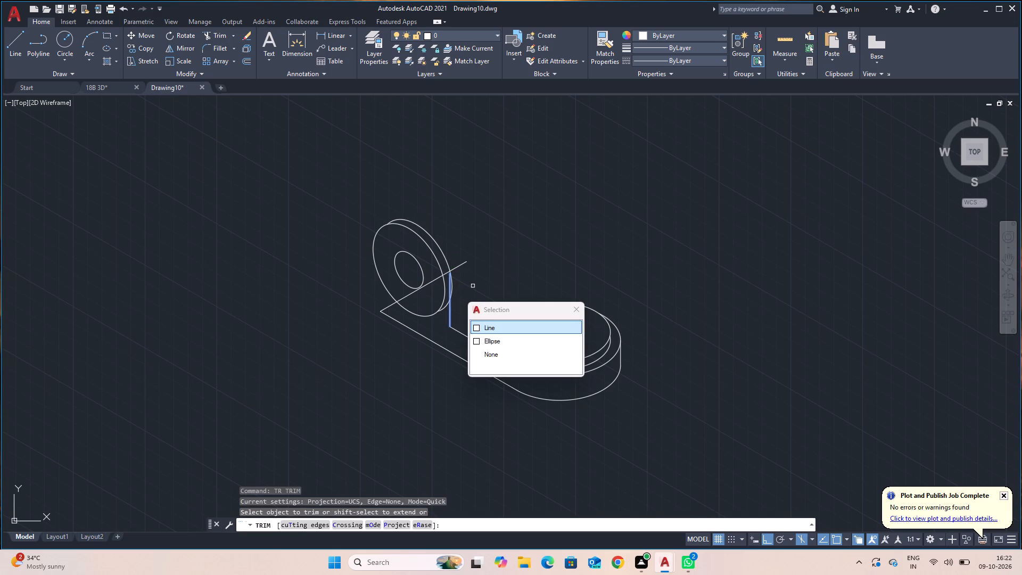
{"action": "left_click", "coordinate": [484, 323]}
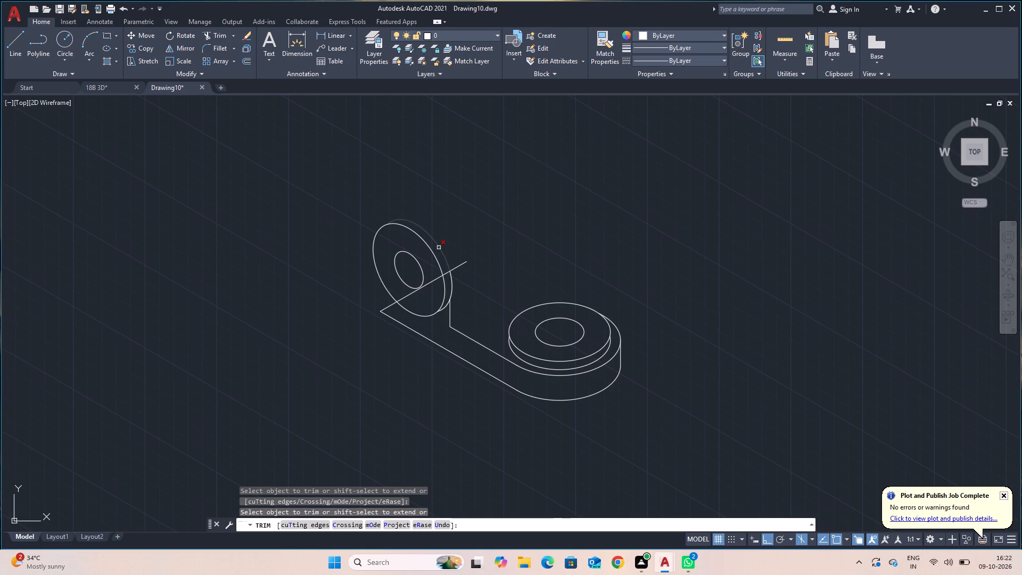
Trim away all segments of the 30° construction line running from the base corner across the upright boss.
{"action": "left_click", "coordinate": [389, 310]}
{"action": "left_click", "coordinate": [388, 306]}
{"action": "left_click", "coordinate": [409, 297]}
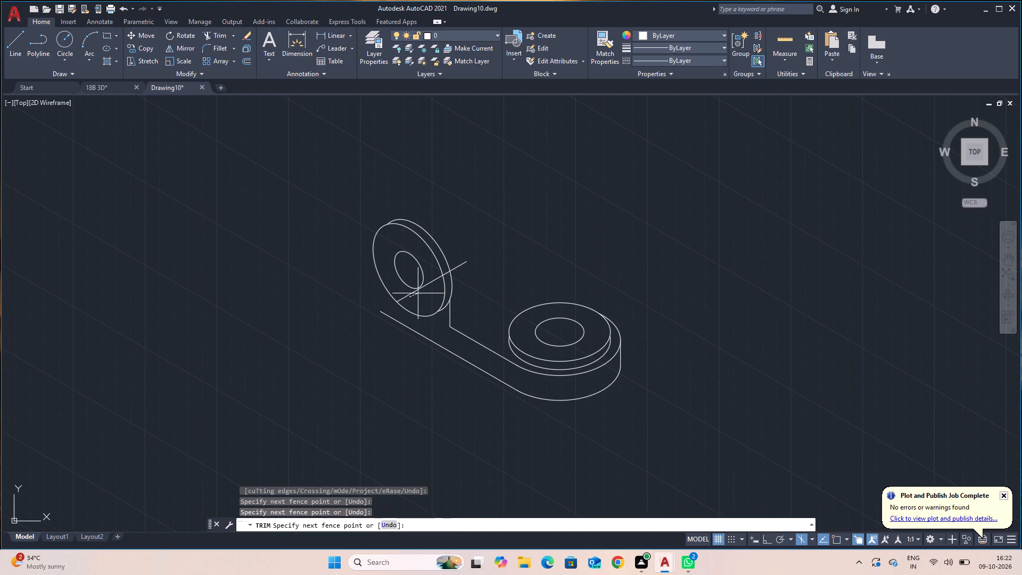
{"action": "left_click", "coordinate": [436, 277]}
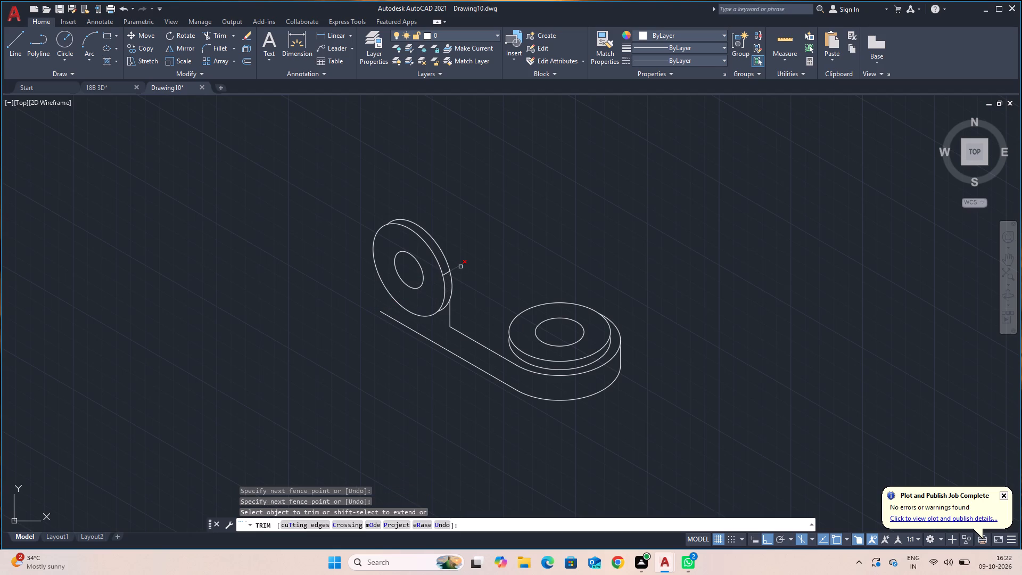
{"action": "left_click", "coordinate": [461, 266]}
{"action": "left_click", "coordinate": [447, 274]}
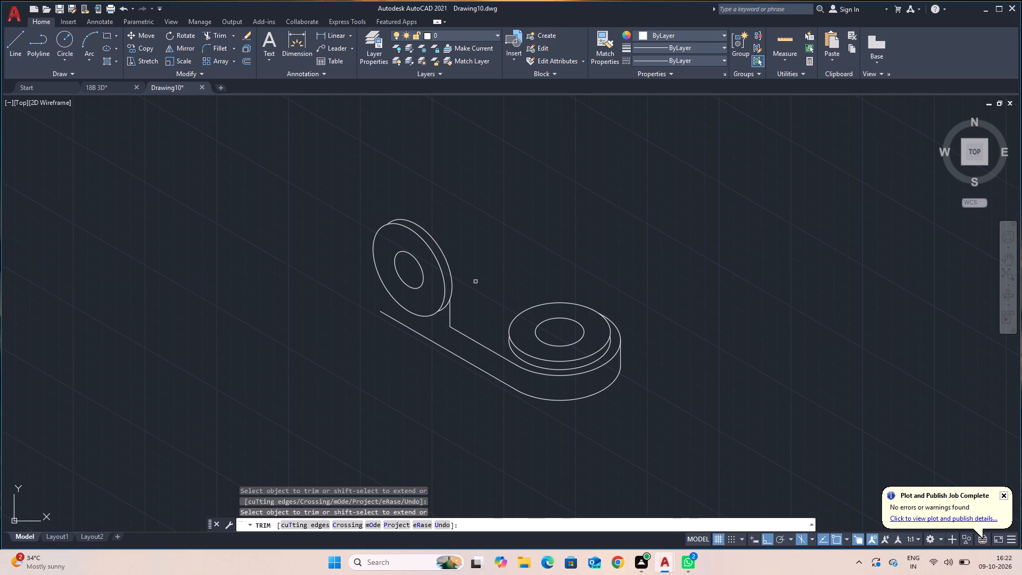
Trim away the long outer arc of the rear upright radius 25 isocircle.
{"action": "left_click", "coordinate": [442, 249]}
{"action": "key", "text": "Escape"}
Draw a 15-unit line along the 30° axis from the foot of the short vertical line, continuing 25 units vertically upward.
{"action": "key", "text": "l"}
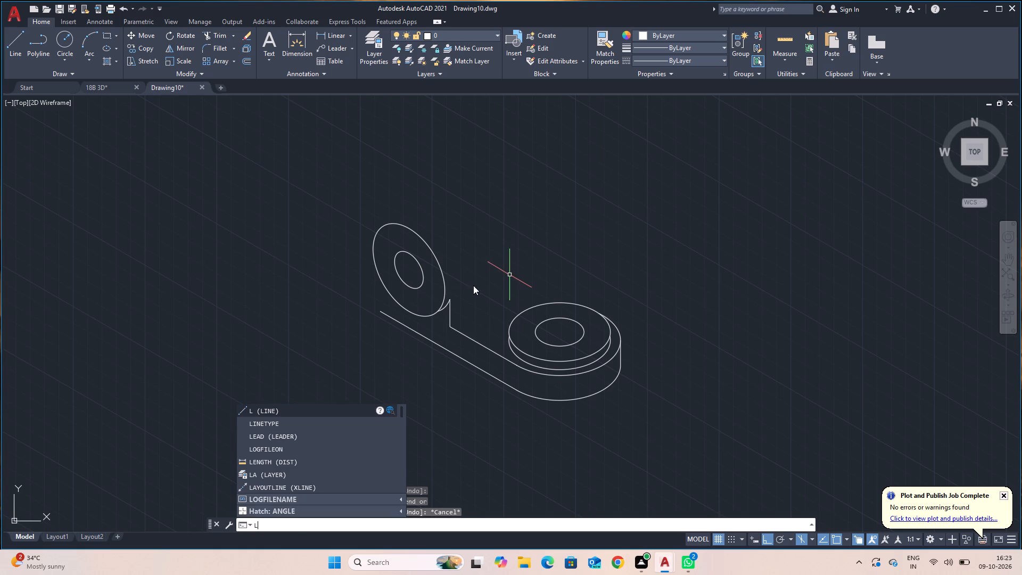
{"action": "key", "text": "space"}
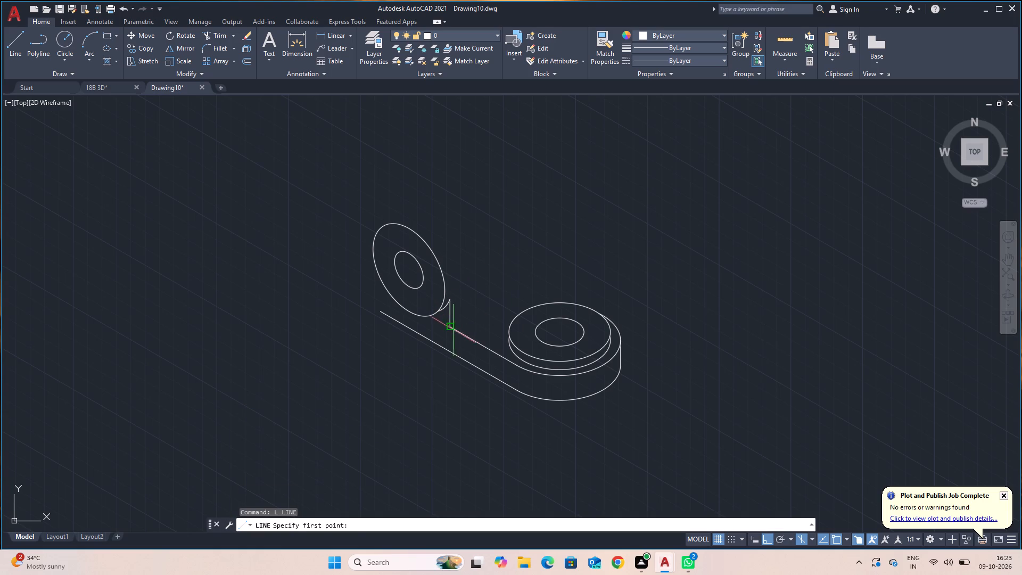
{"action": "left_click", "coordinate": [451, 329]}
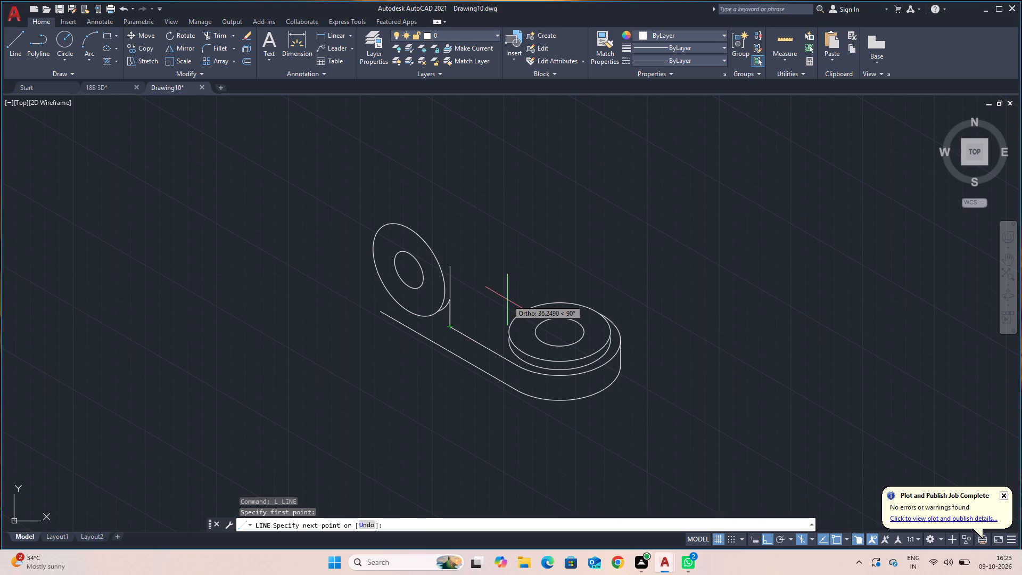
{"action": "key", "text": "F5"}
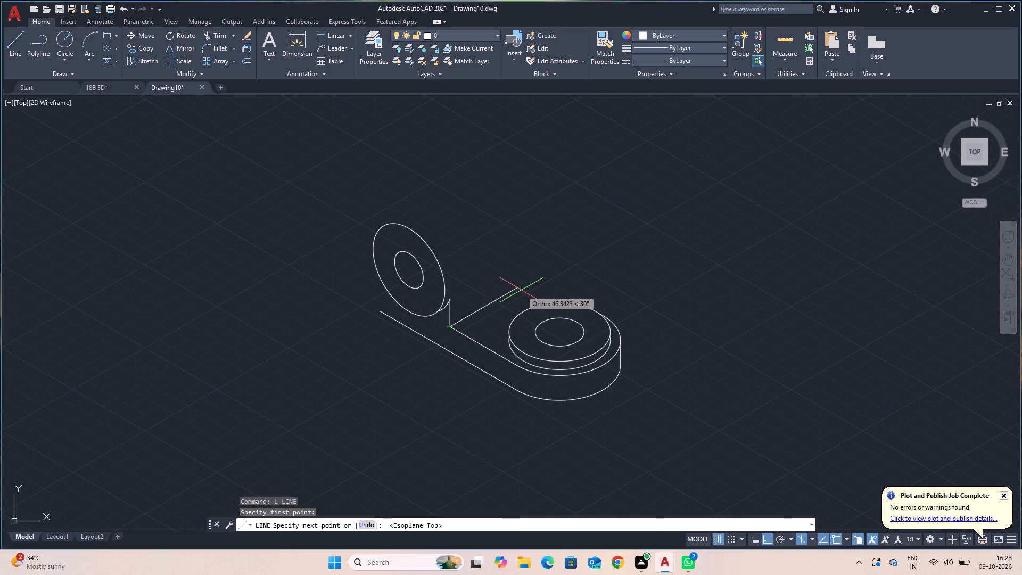
{"action": "type", "text": "15"}
{"action": "key", "text": "Return"}
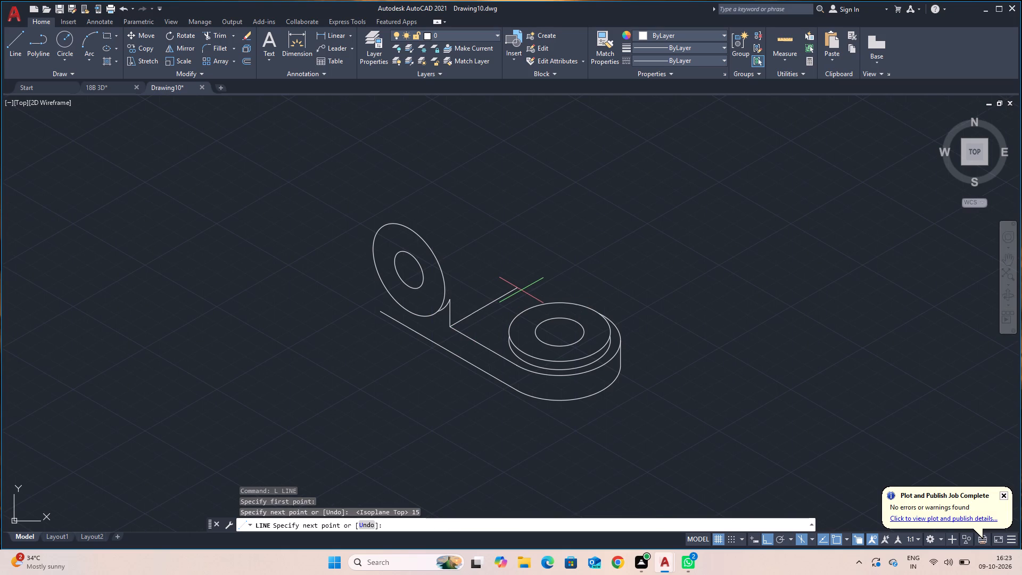
{"action": "key", "text": "F5"}
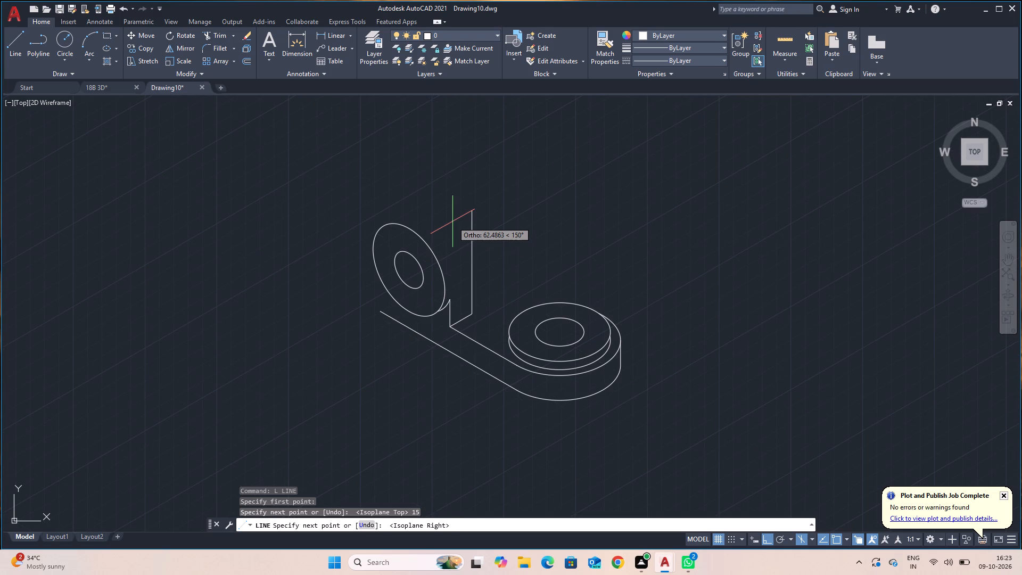
{"action": "type", "text": "25"}
{"action": "key", "text": "Return"}
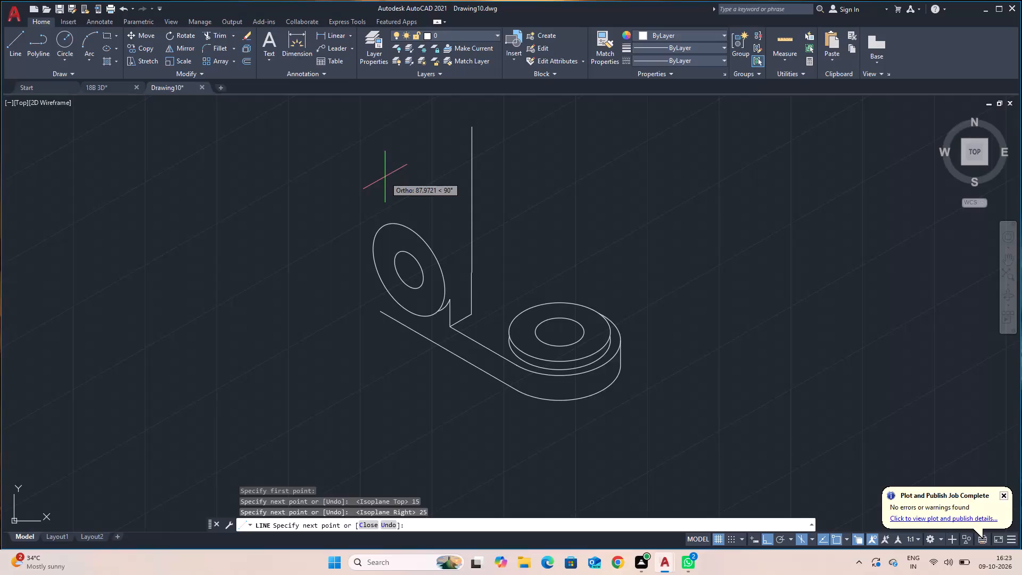
{"action": "key", "text": "Escape"}
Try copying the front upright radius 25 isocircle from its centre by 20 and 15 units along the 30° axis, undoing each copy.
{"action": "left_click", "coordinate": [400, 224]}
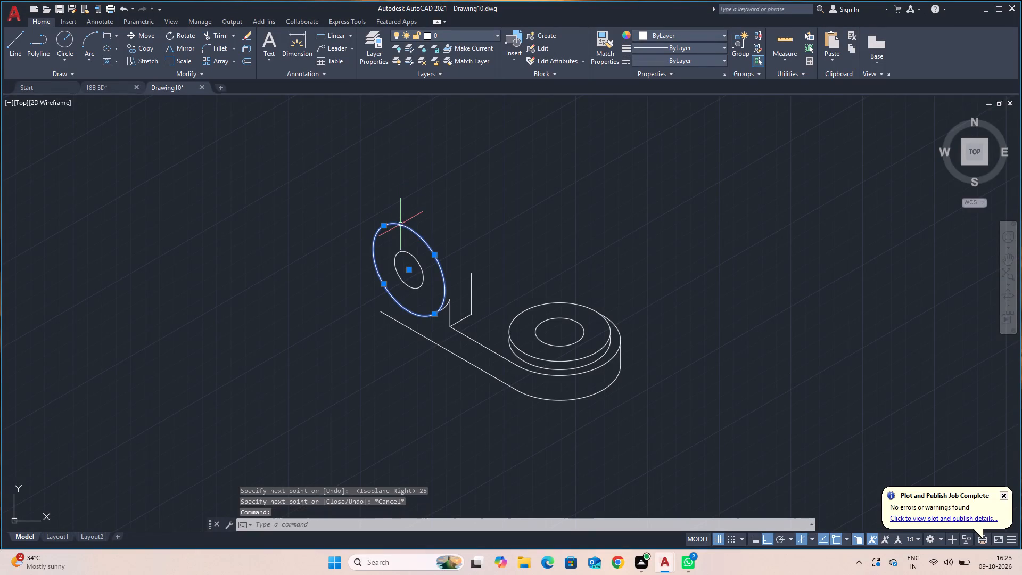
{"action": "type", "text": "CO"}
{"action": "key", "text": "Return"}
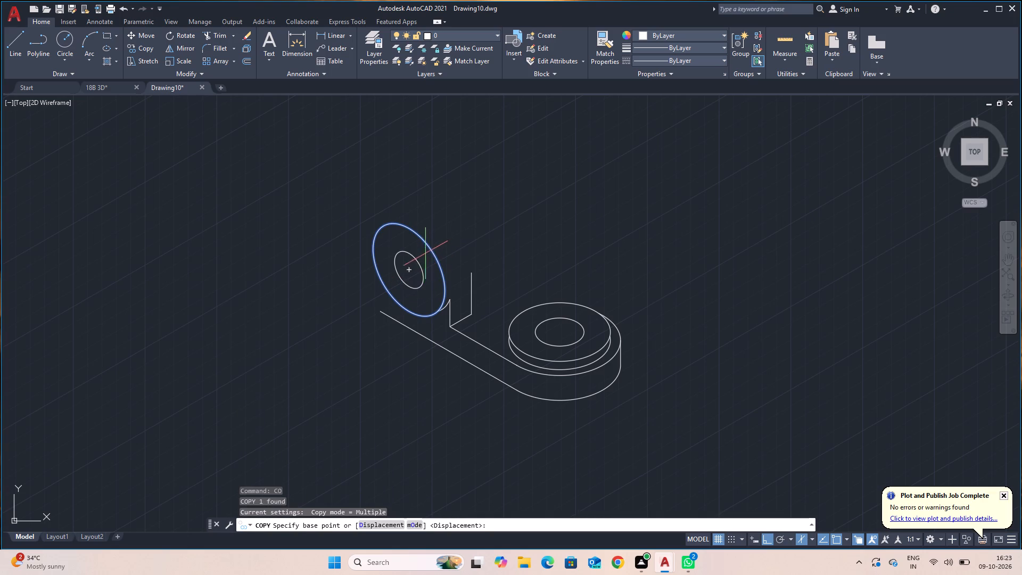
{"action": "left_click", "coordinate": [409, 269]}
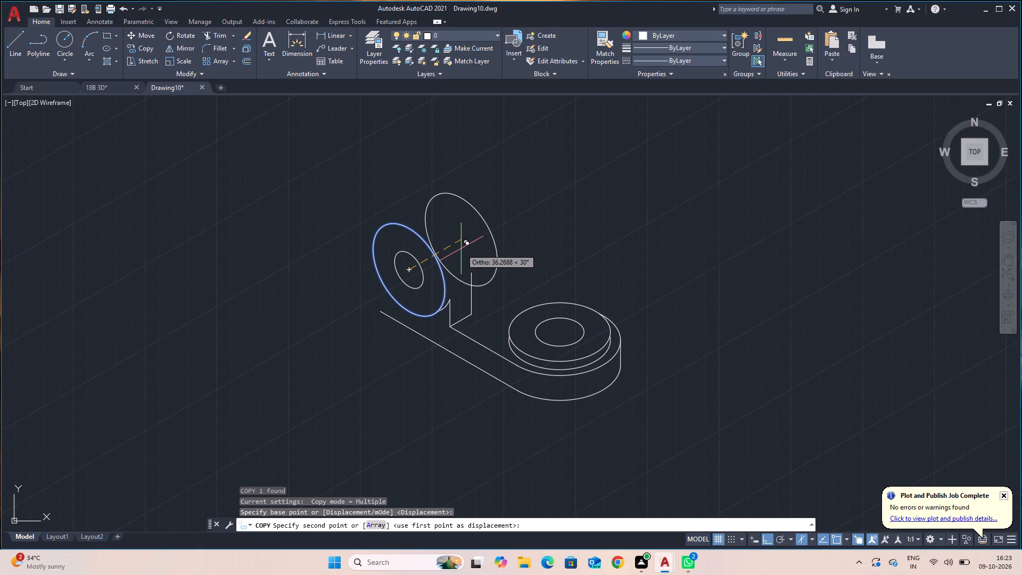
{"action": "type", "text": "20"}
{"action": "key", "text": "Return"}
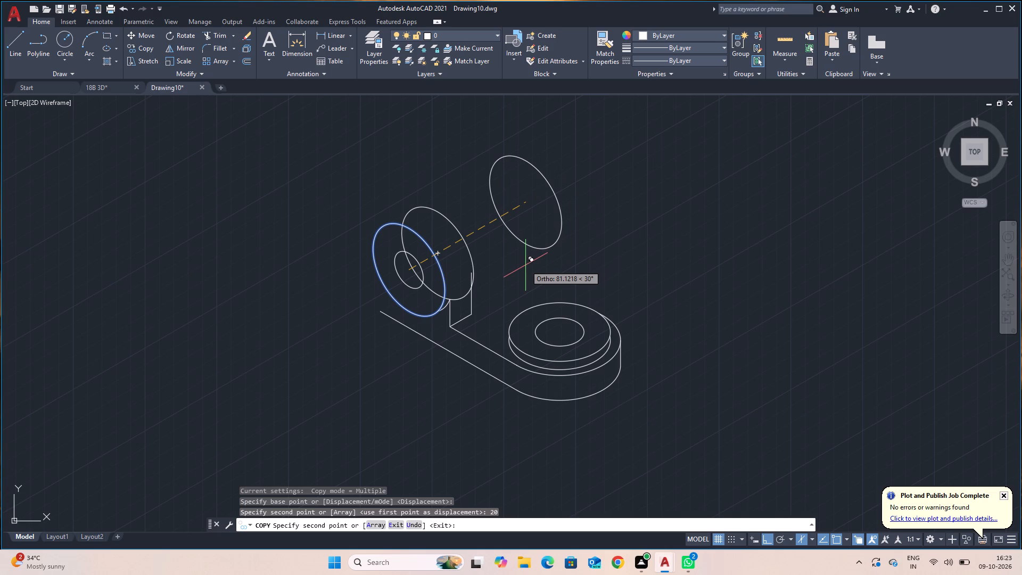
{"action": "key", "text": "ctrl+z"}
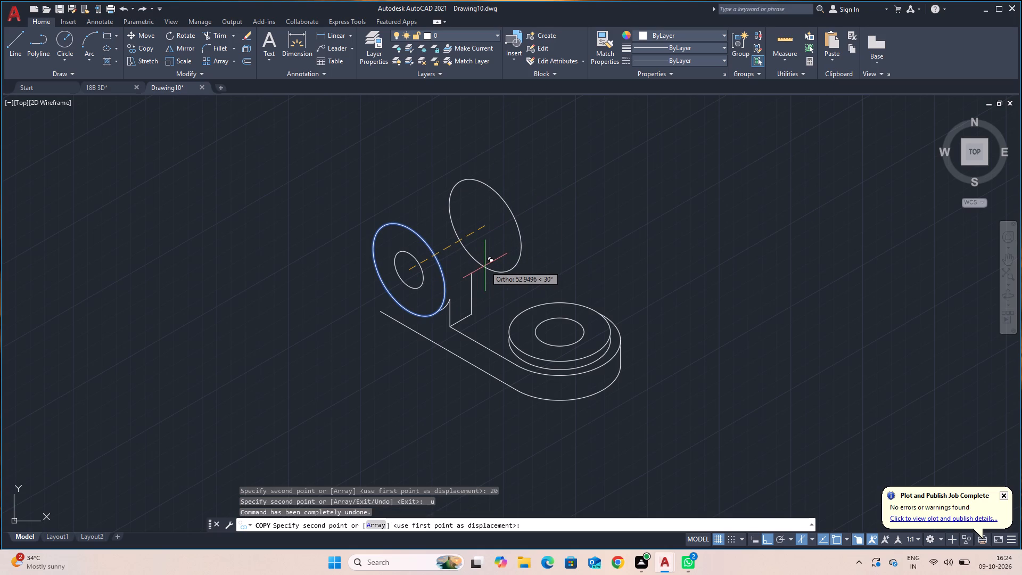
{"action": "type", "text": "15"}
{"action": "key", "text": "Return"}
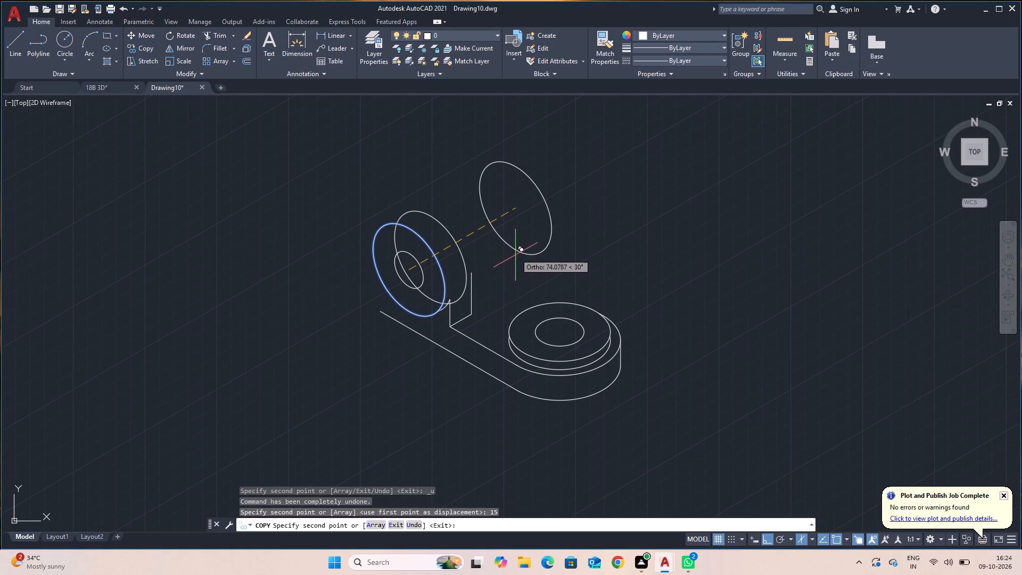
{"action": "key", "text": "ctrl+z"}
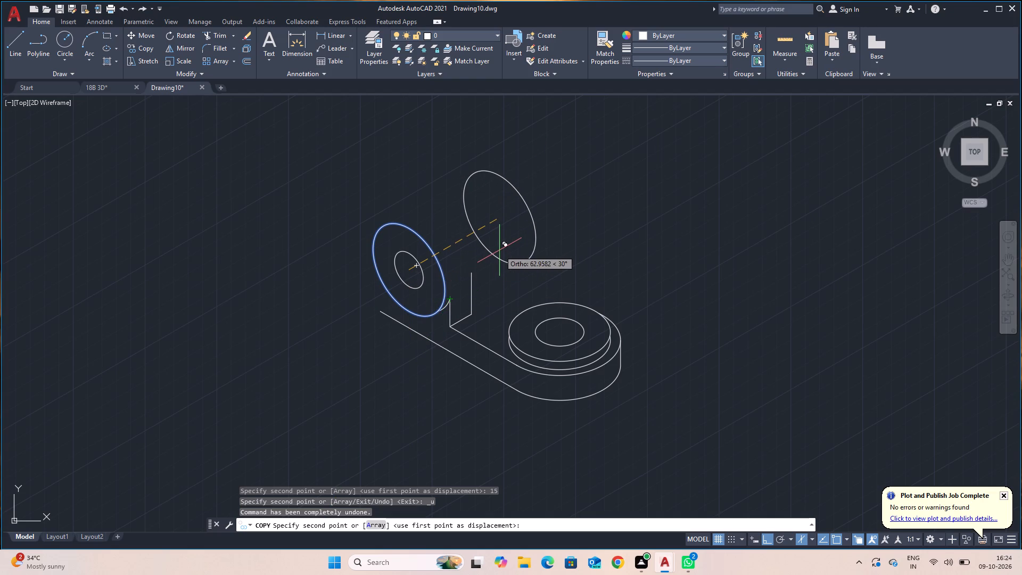
Copy the front upright radius 25 isocircle 20 units from its centre along the 30° axis.
{"action": "type", "text": "20"}
{"action": "key", "text": "Return"}
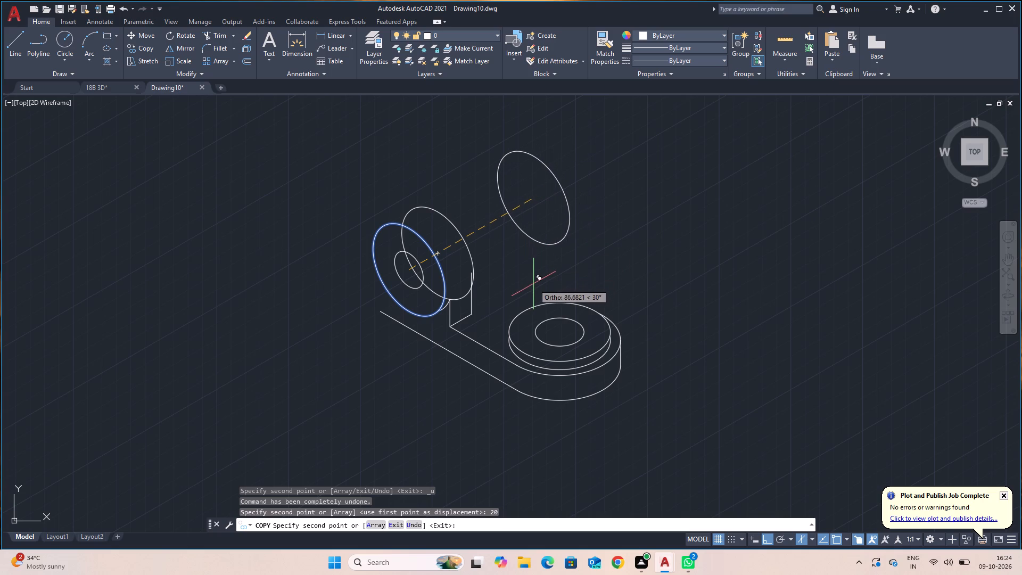
{"action": "key", "text": "Escape"}
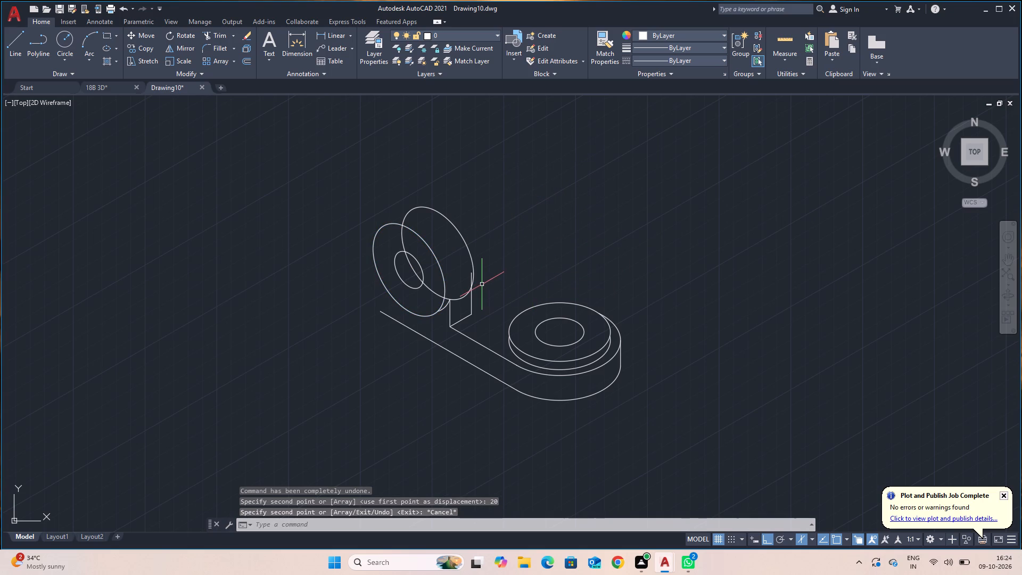
Trim the upper end of the 25-unit vertical line where it extends inside the copied isocircle.
{"action": "type", "text": "TR"}
{"action": "key", "text": "space"}
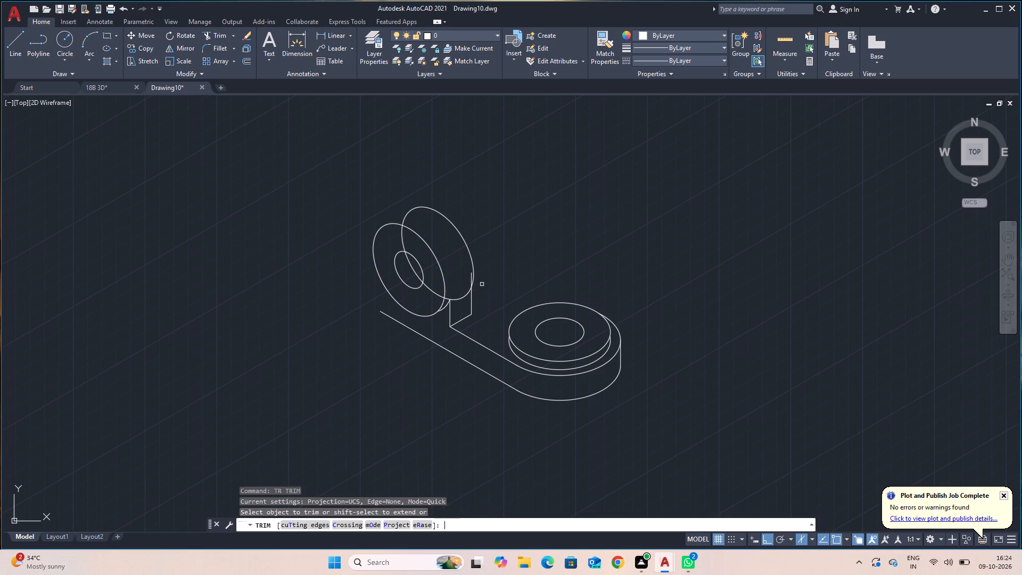
{"action": "scroll", "coordinate": [463, 269], "scroll_direction": "up", "scroll_amount": 2}
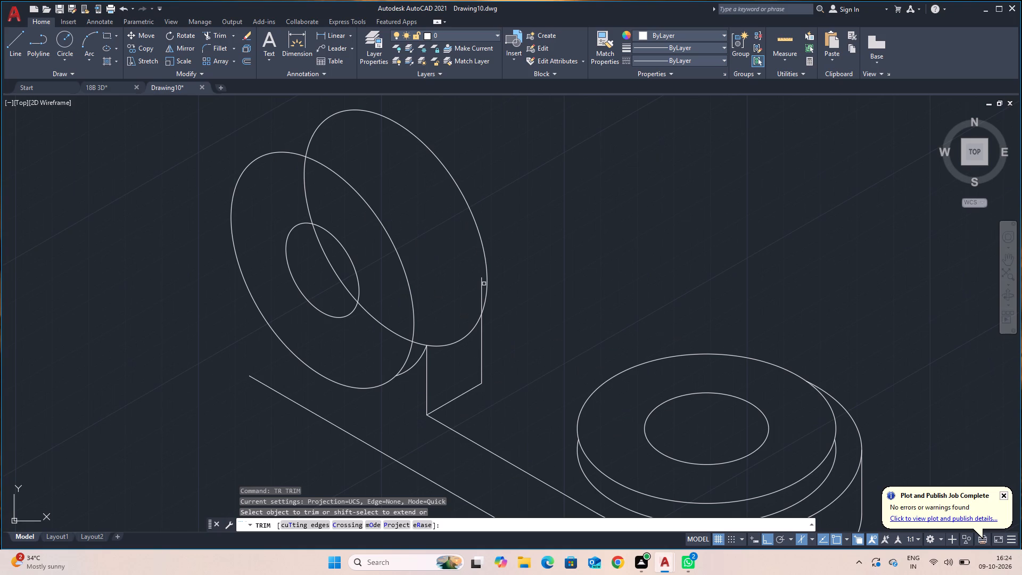
{"action": "left_click", "coordinate": [482, 284]}
{"action": "scroll", "coordinate": [528, 276], "scroll_direction": "down", "scroll_amount": 3}
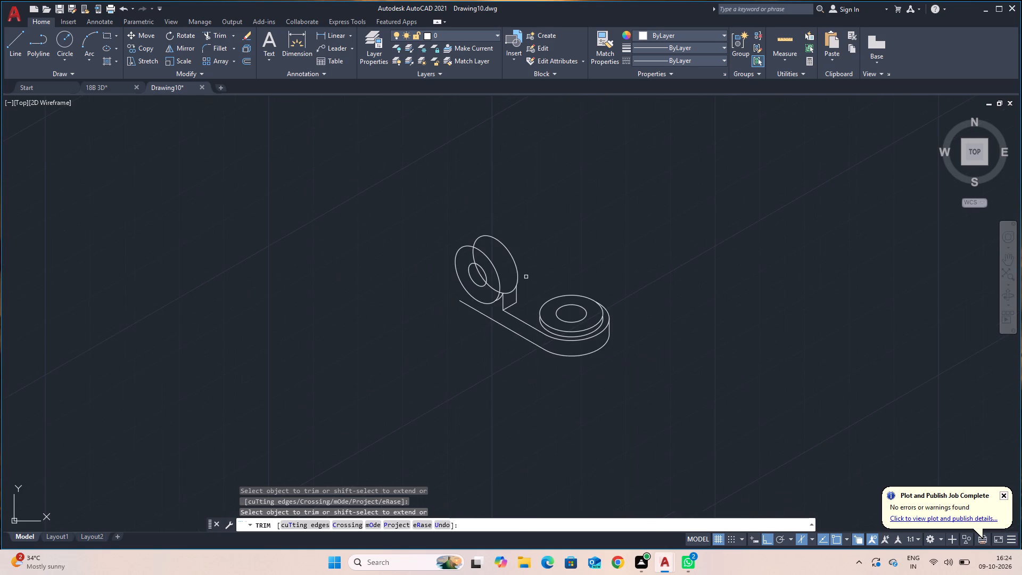
{"action": "scroll", "coordinate": [526, 276], "scroll_direction": "up", "scroll_amount": 1}
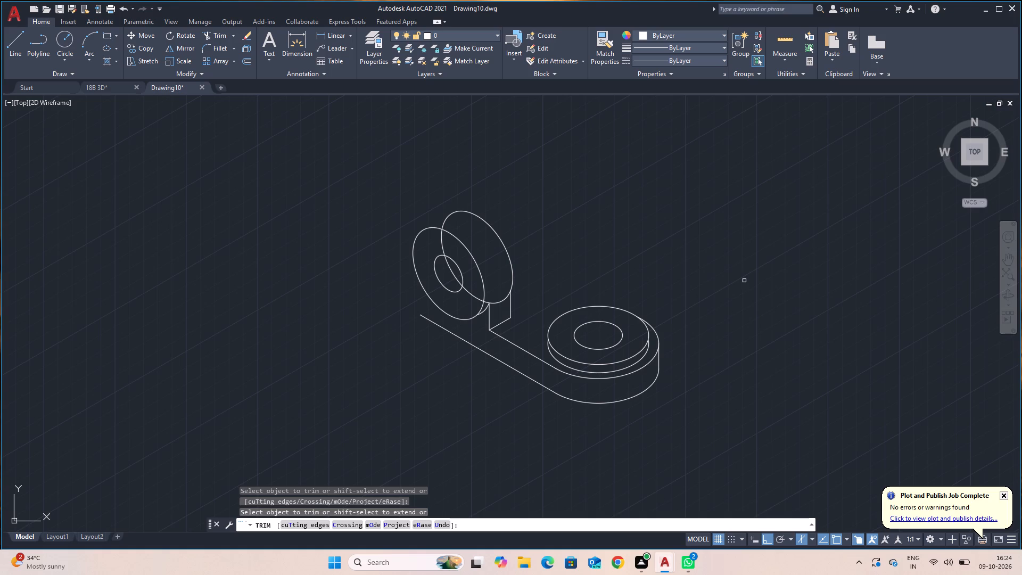
Draw a line joining the upper-left quadrants of the front and rear upright radius 25 isocircles.
{"action": "key", "text": "Escape"}
{"action": "key", "text": "l"}
{"action": "key", "text": "Return"}
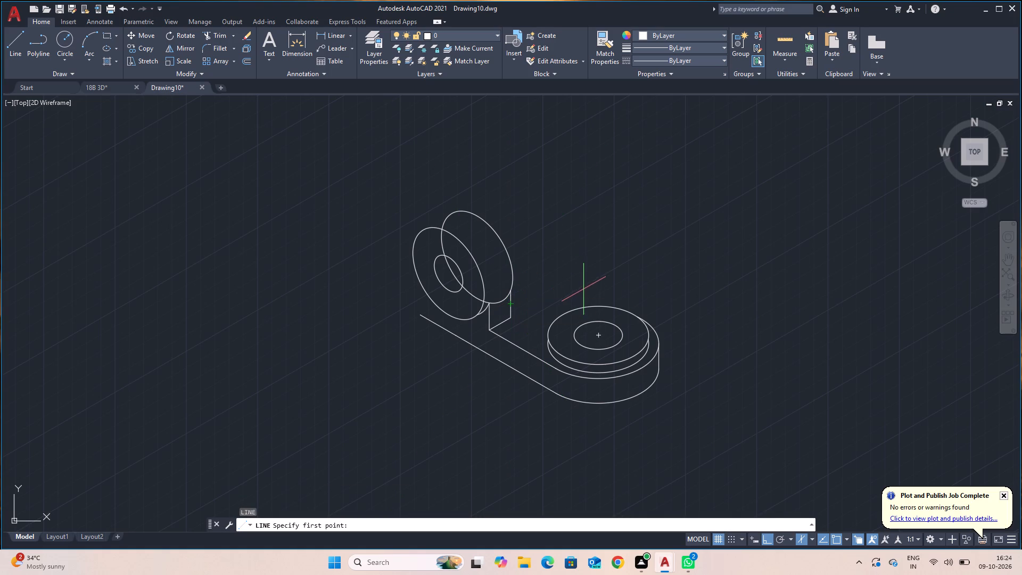
{"action": "right_click", "coordinate": [616, 253], "text": "shift"}
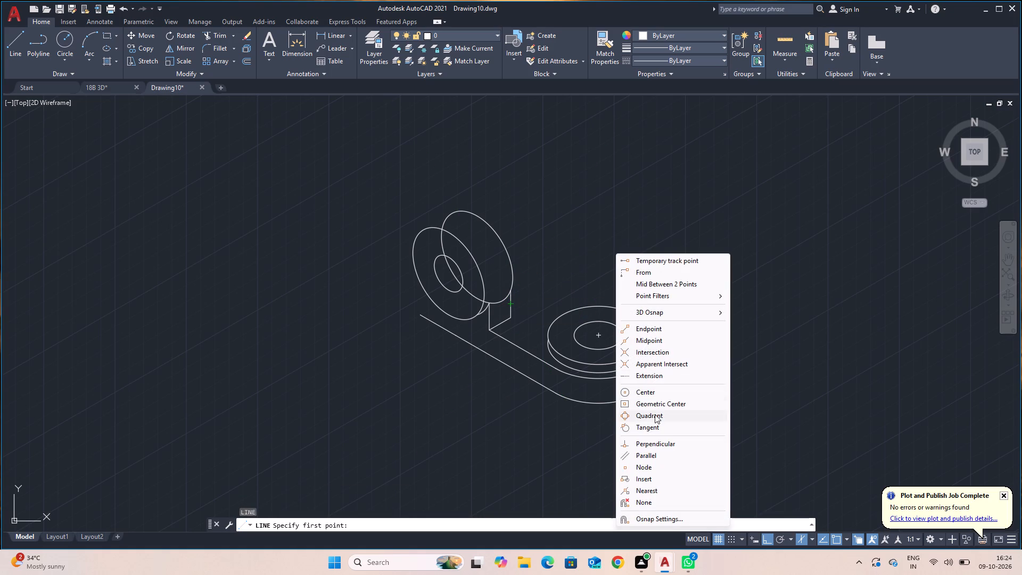
{"action": "left_click", "coordinate": [655, 414]}
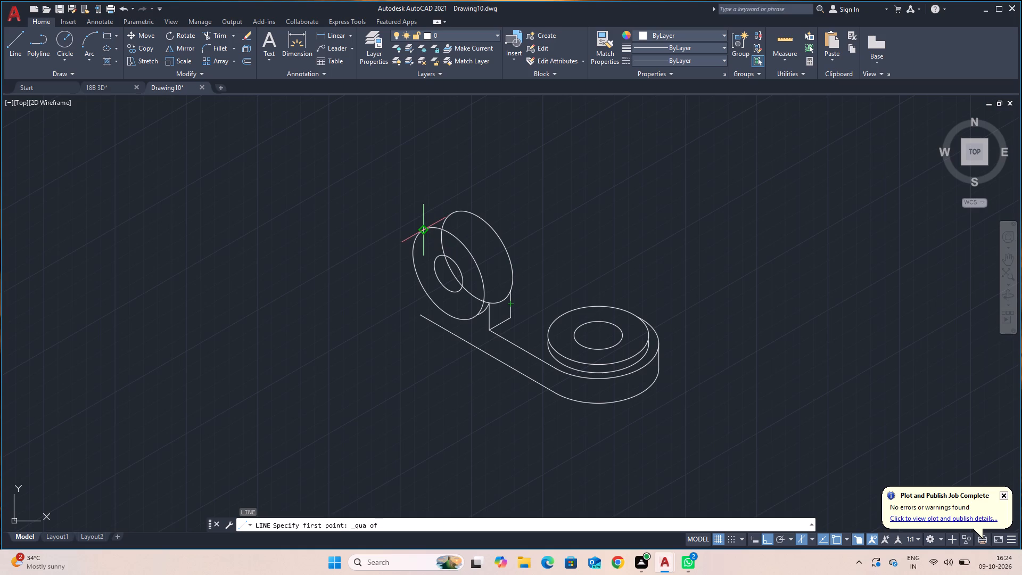
{"action": "left_click", "coordinate": [424, 229]}
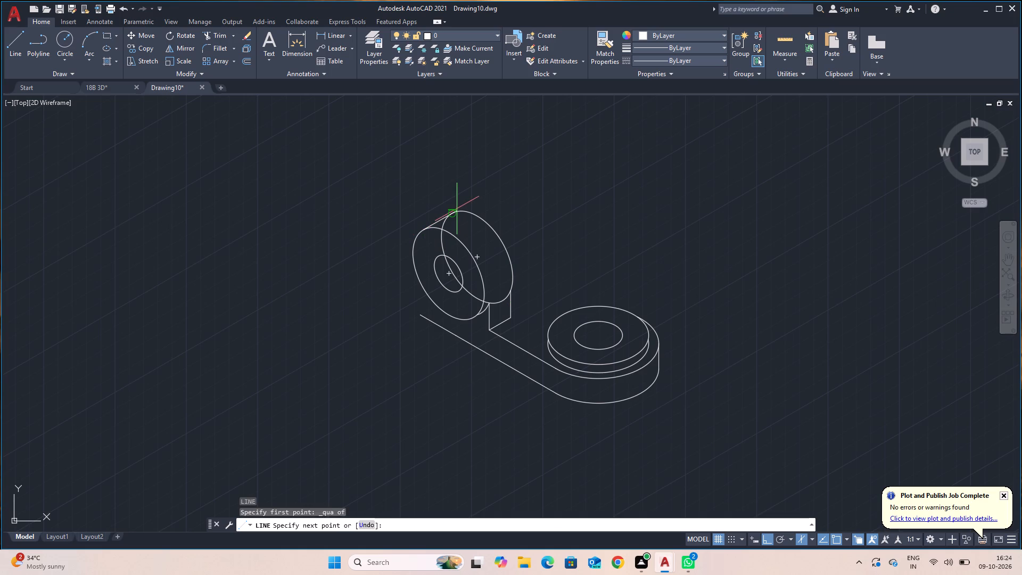
{"action": "right_click", "coordinate": [446, 205], "text": "shift"}
{"action": "left_click", "coordinate": [477, 366]}
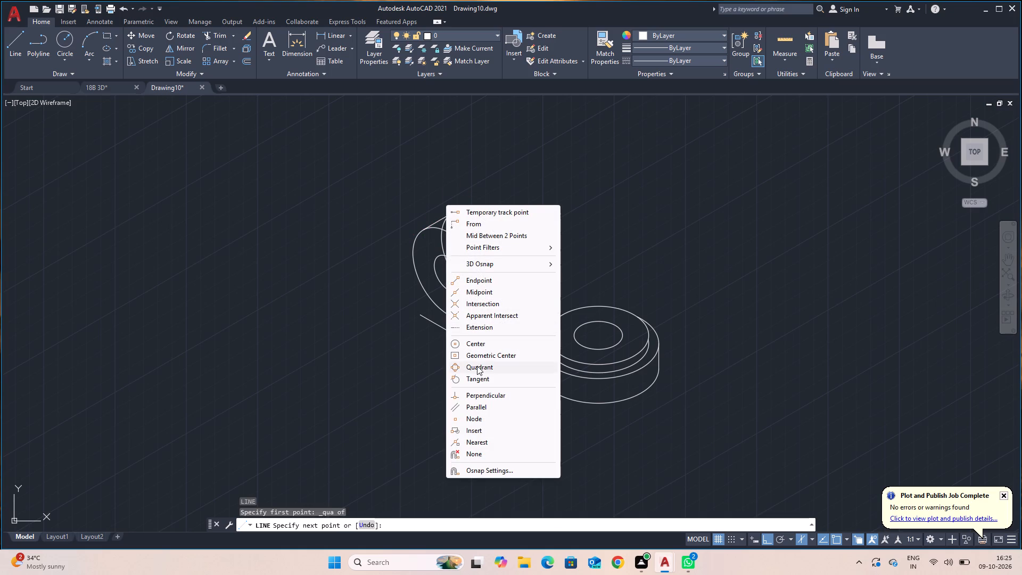
{"action": "left_click", "coordinate": [455, 210]}
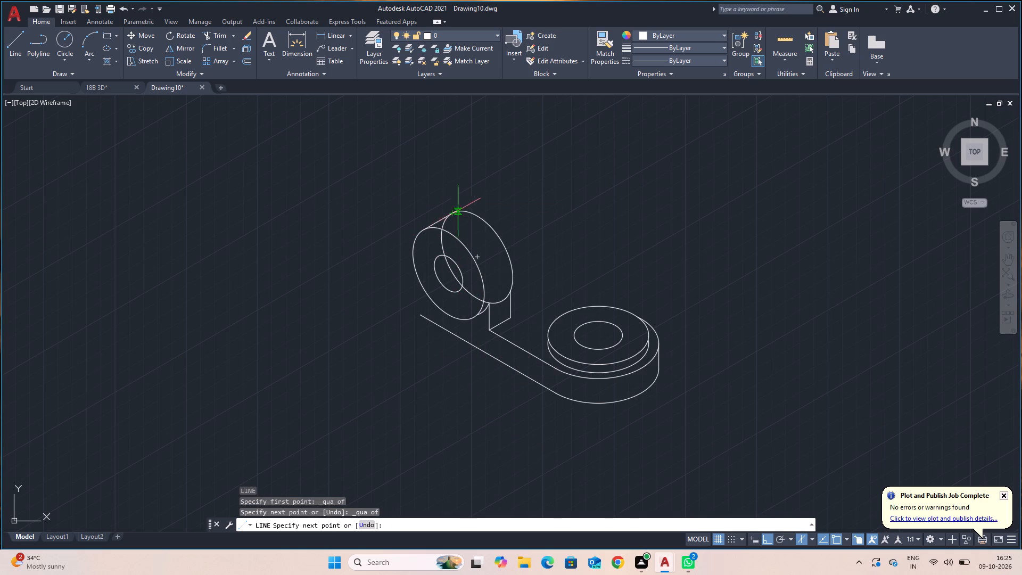
{"action": "key", "text": "Escape"}
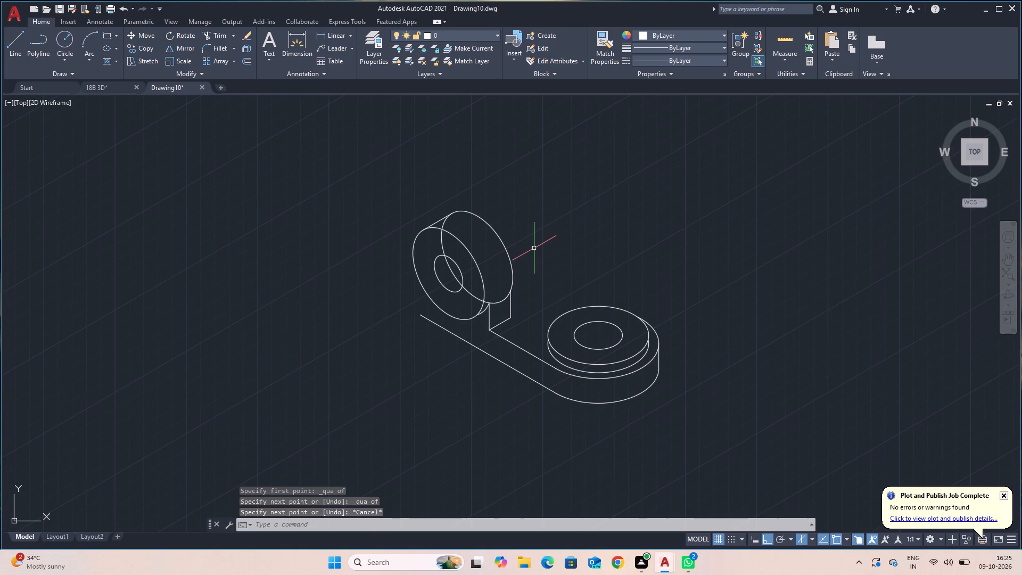
Trim the rear upright isocircle's hidden portions behind the front isocircle and its lower arc between the two short vertical lines.
{"action": "key", "text": "t"}
{"action": "type", "text": "R"}
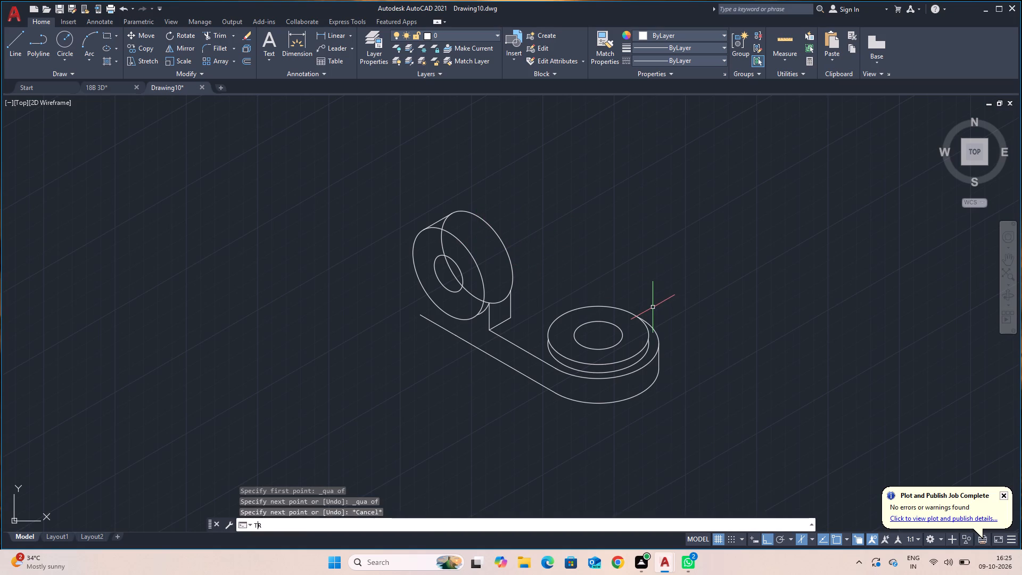
{"action": "key", "text": "space"}
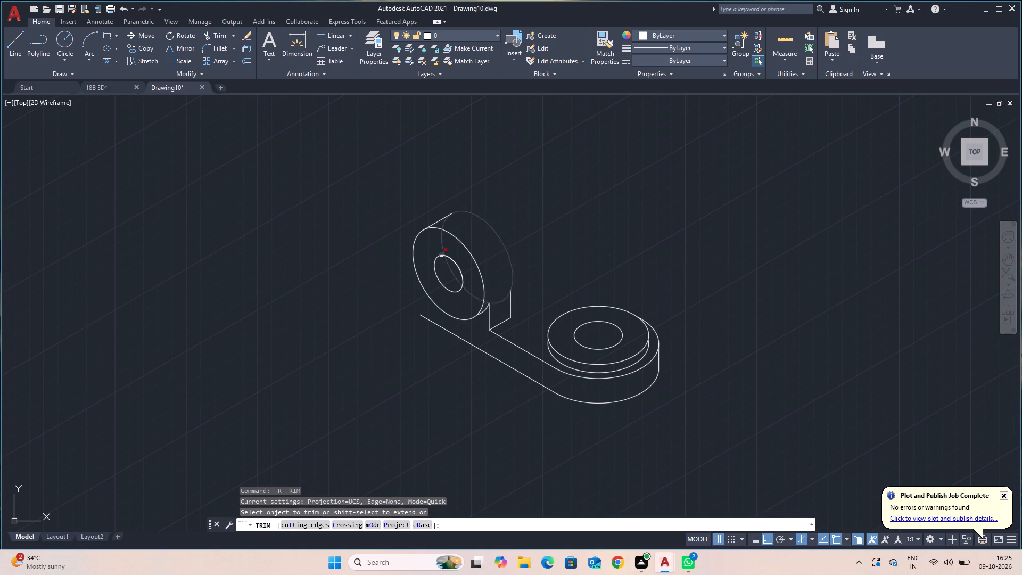
{"action": "left_click", "coordinate": [443, 246]}
{"action": "left_click", "coordinate": [443, 225]}
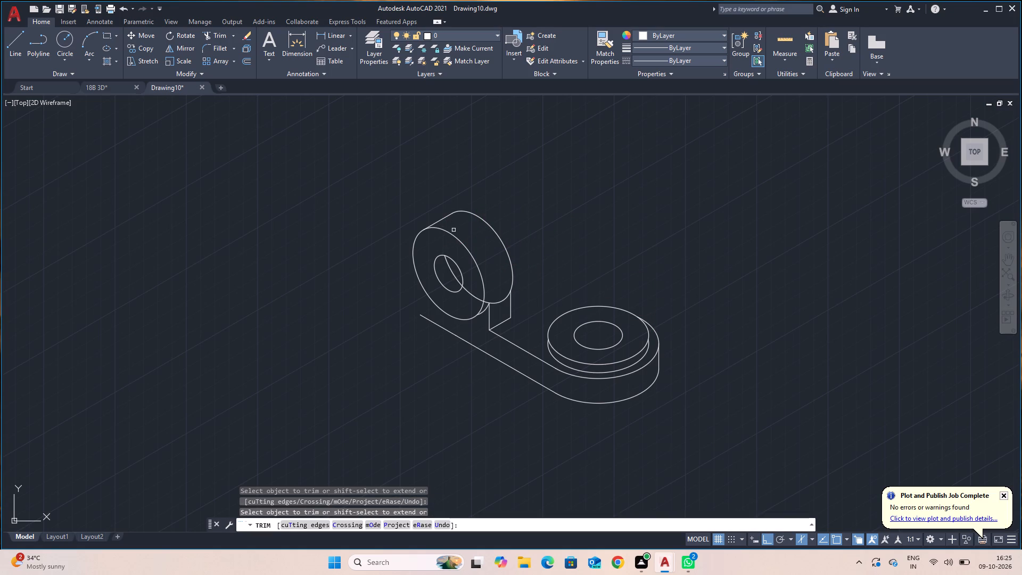
{"action": "left_click", "coordinate": [452, 272]}
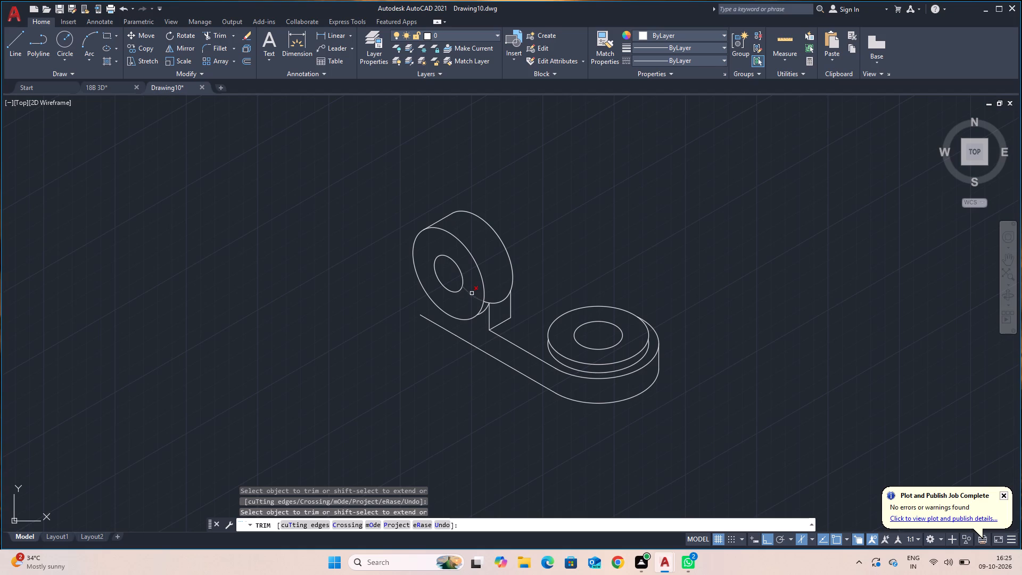
{"action": "left_click", "coordinate": [472, 293]}
{"action": "left_click", "coordinate": [498, 302]}
{"action": "key", "text": "Escape"}
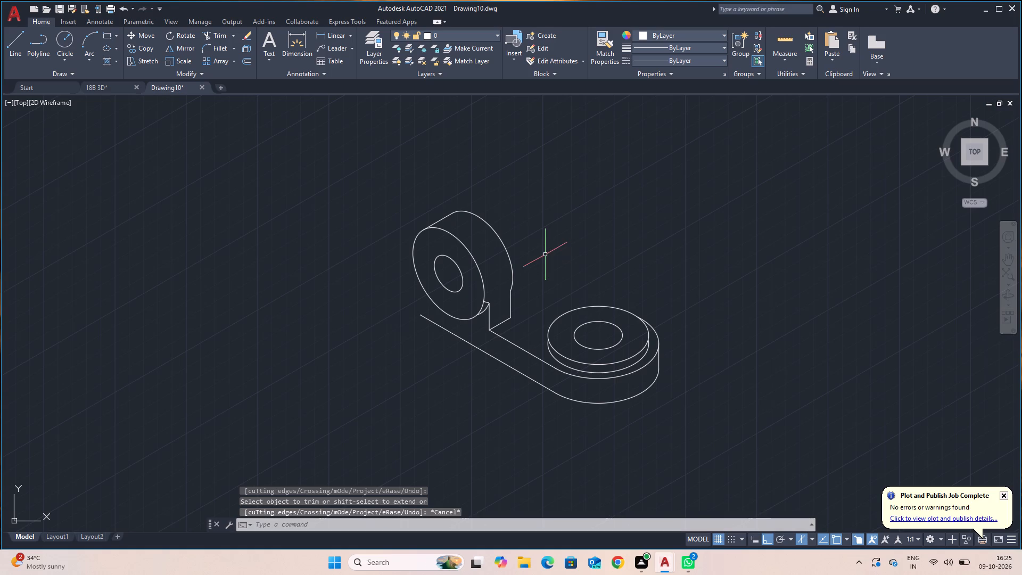
Copy the front upright radius 25 isocircle 45 units from its centre along the 30° axis.
{"action": "left_click", "coordinate": [469, 253]}
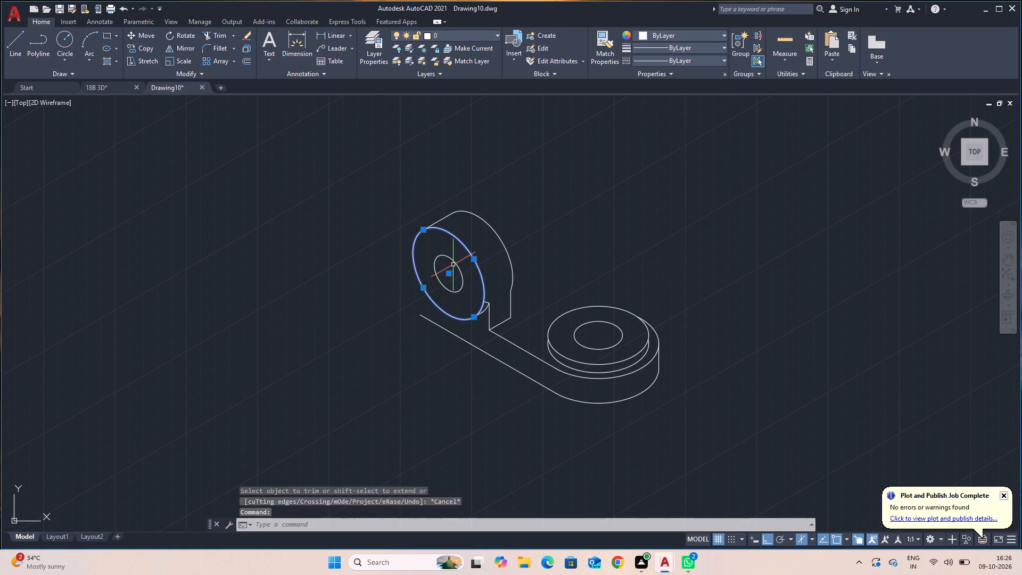
{"action": "key", "text": "c"}
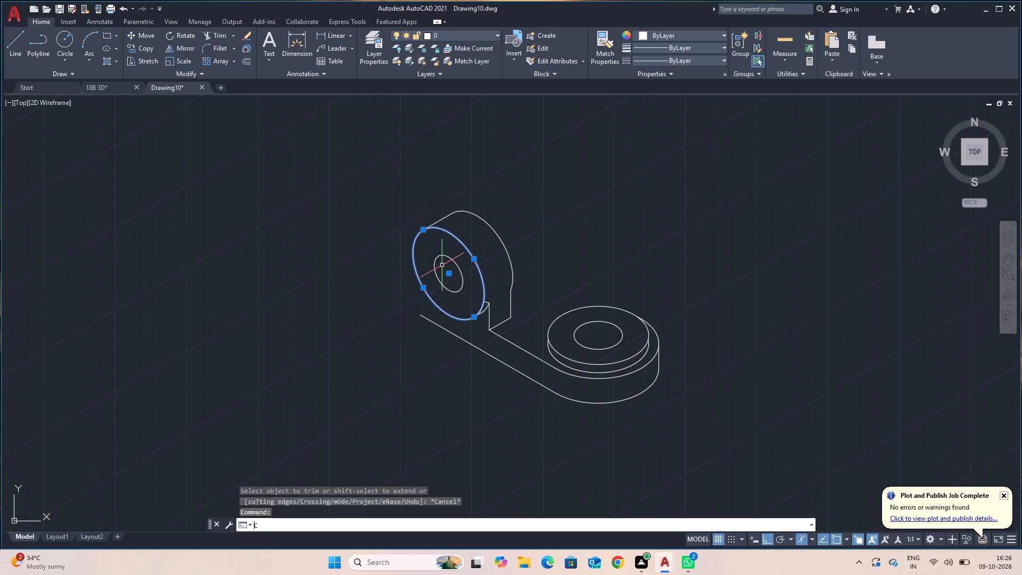
{"action": "key", "text": "o"}
{"action": "key", "text": "Return"}
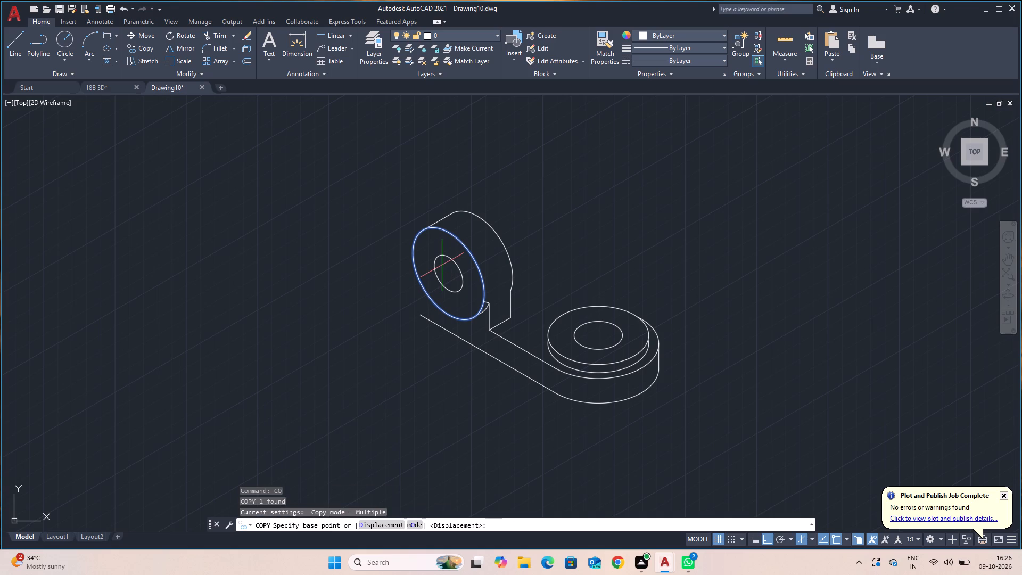
{"action": "left_click", "coordinate": [449, 273]}
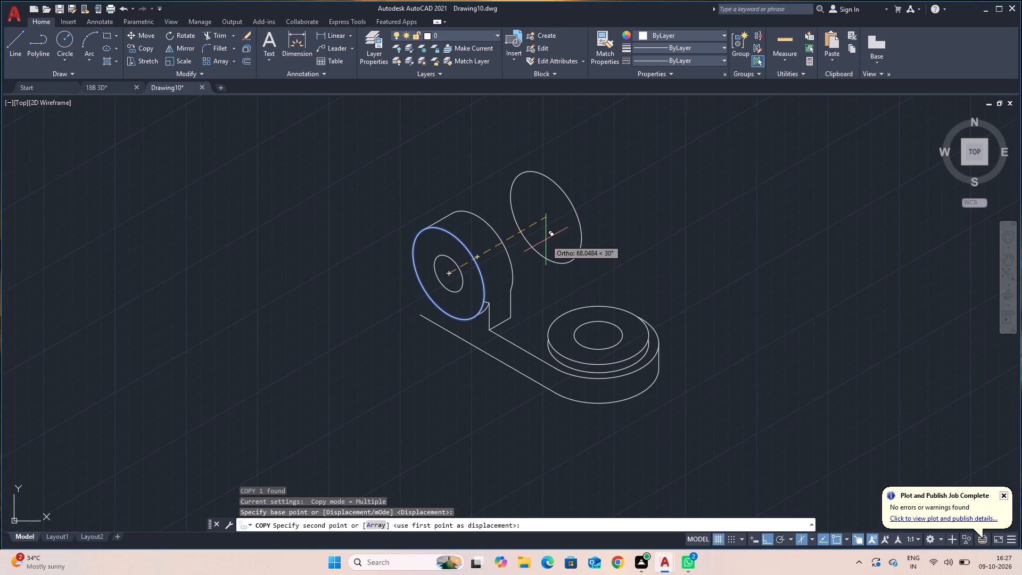
{"action": "type", "text": "45"}
{"action": "key", "text": "Return"}
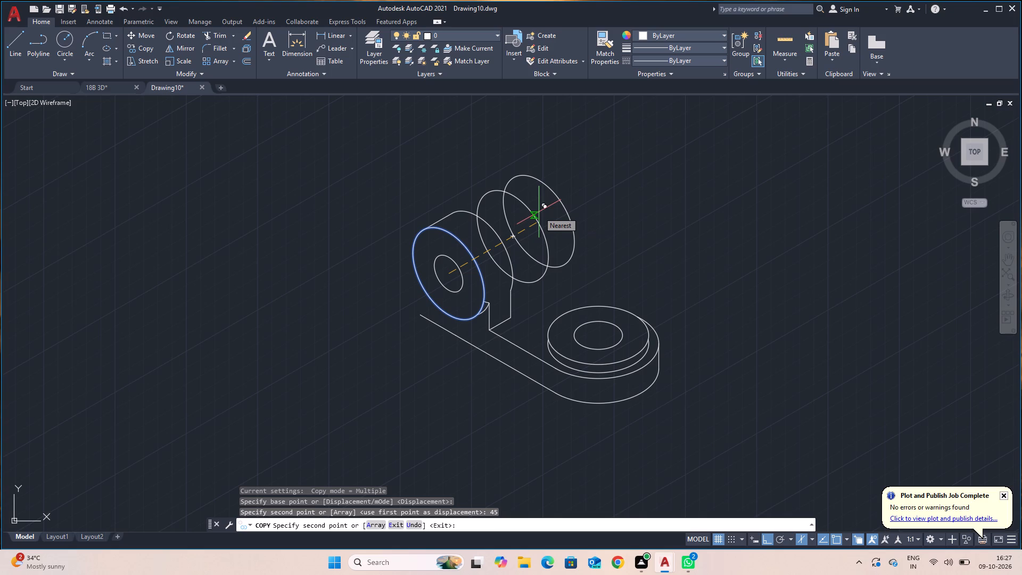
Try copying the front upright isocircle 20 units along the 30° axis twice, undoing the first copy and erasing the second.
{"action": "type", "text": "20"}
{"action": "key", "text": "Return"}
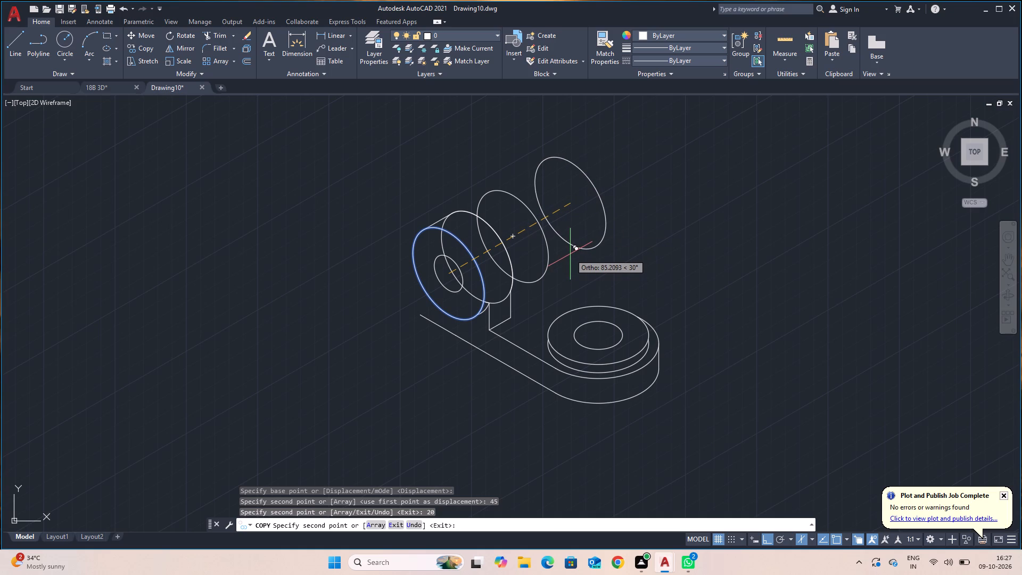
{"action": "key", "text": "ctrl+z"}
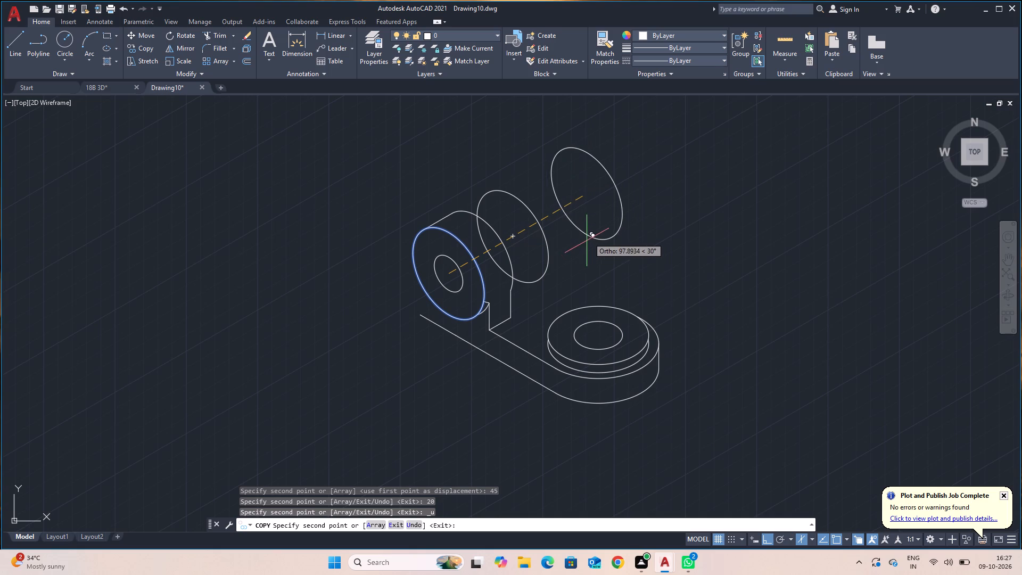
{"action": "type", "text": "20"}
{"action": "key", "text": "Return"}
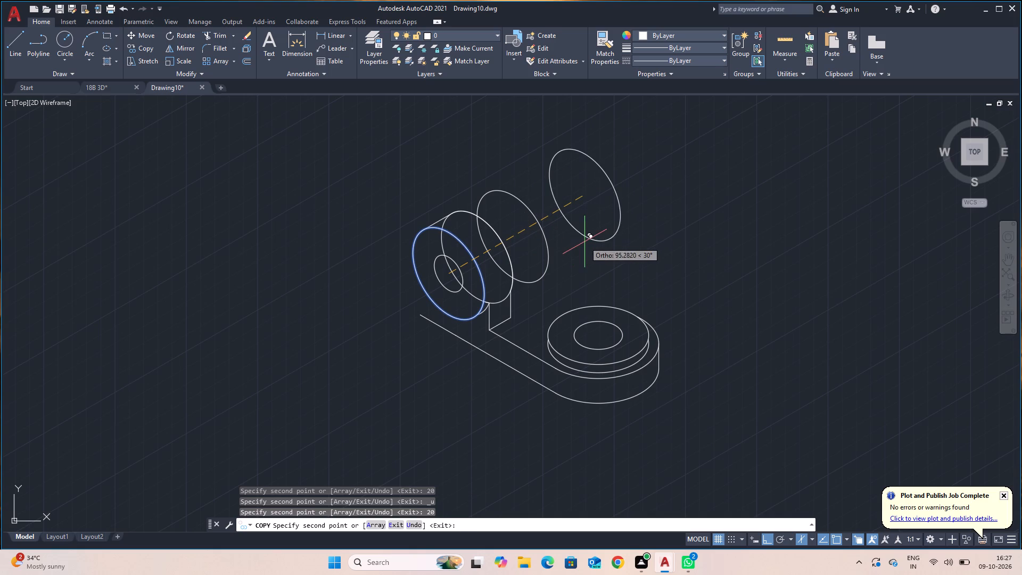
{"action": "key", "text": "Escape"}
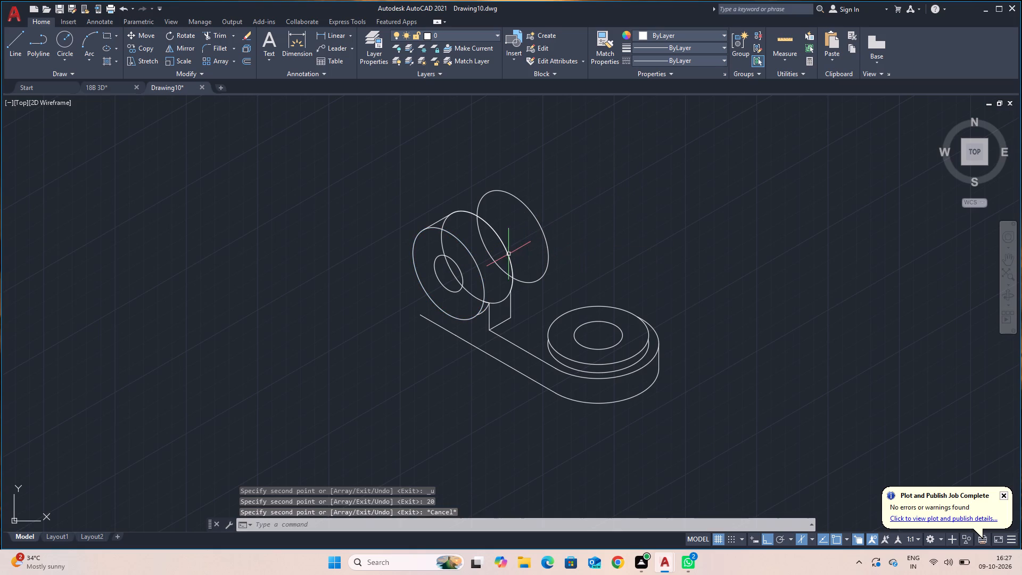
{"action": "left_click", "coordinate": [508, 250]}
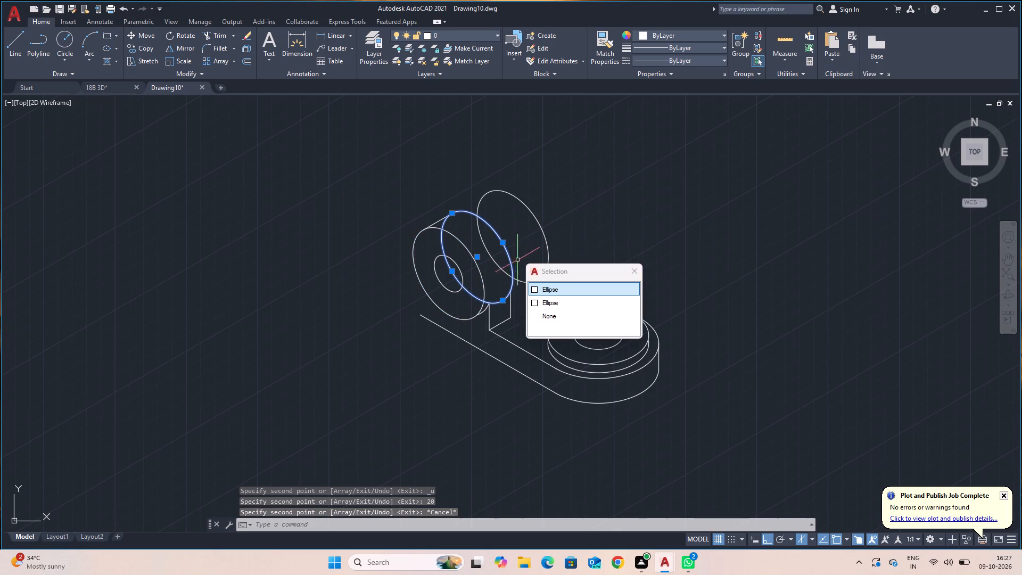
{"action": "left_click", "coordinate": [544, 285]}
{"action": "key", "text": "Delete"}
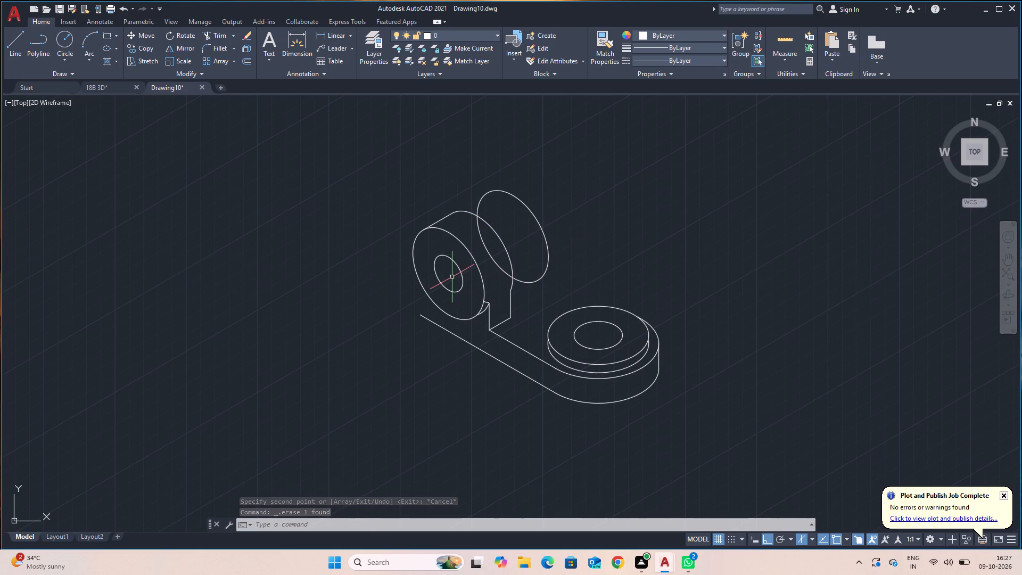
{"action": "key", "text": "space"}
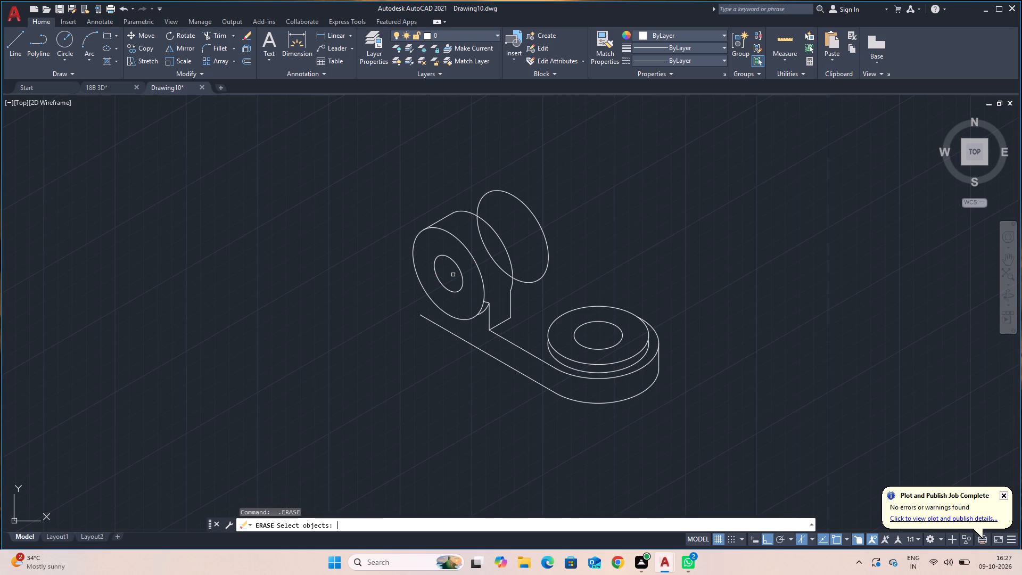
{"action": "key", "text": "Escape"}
Copy the front upright radius 25 isocircle 65 units from its centre along the 30° axis.
{"action": "key", "text": "c"}
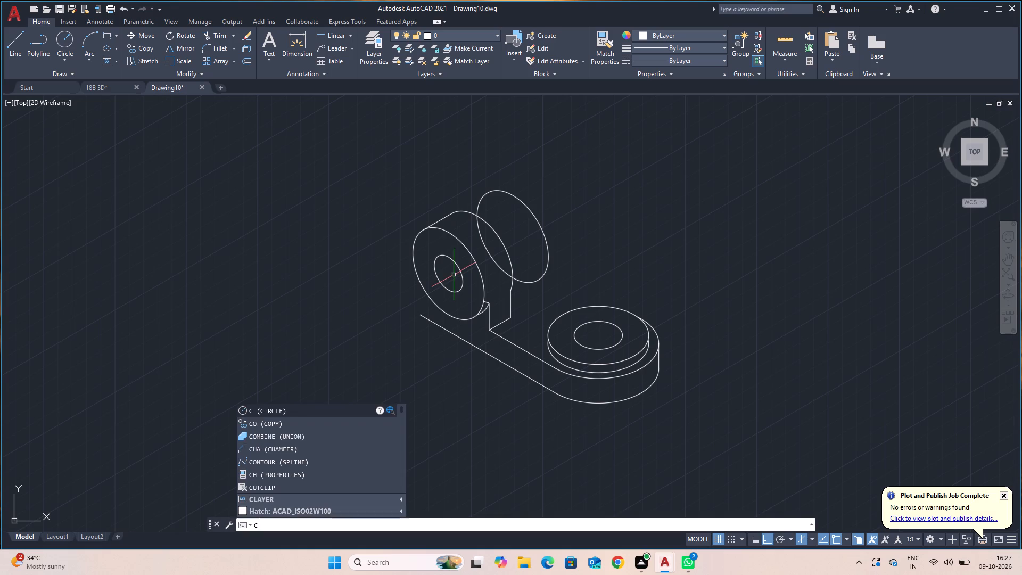
{"action": "key", "text": "o"}
{"action": "key", "text": "Return"}
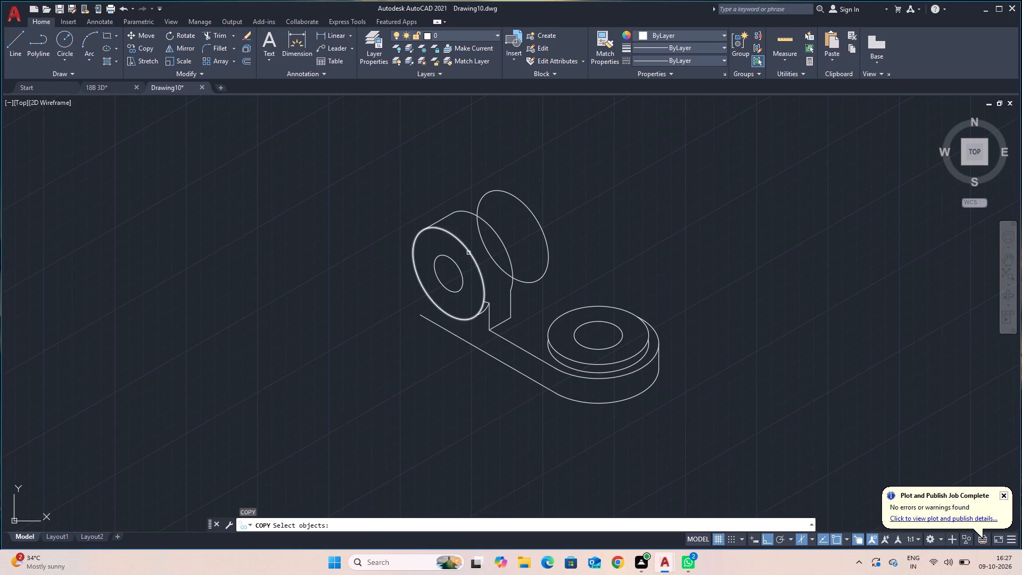
{"action": "left_click", "coordinate": [469, 253]}
{"action": "key", "text": "space"}
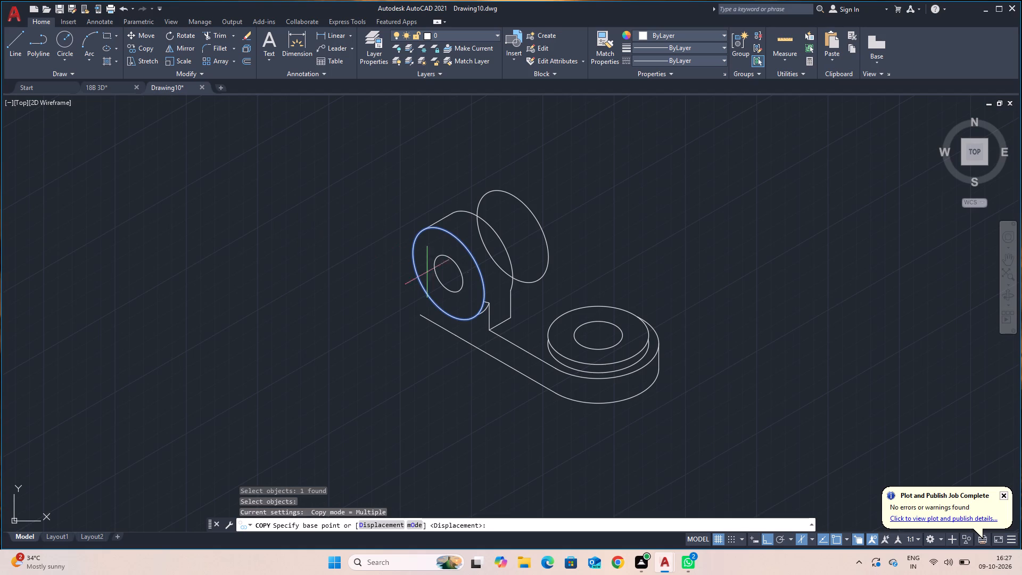
{"action": "left_click", "coordinate": [448, 273]}
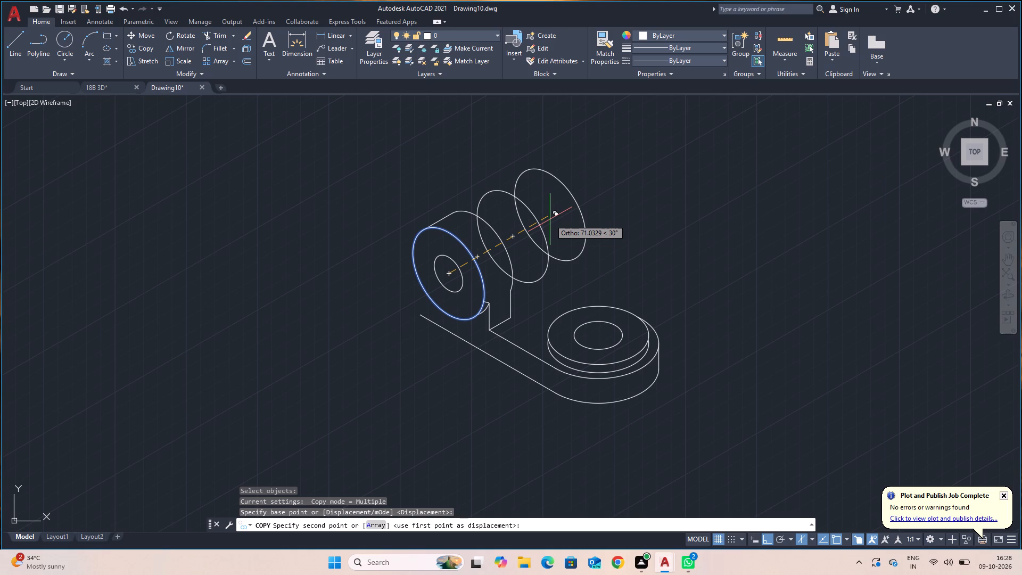
{"action": "type", "text": "65"}
{"action": "key", "text": "Return"}
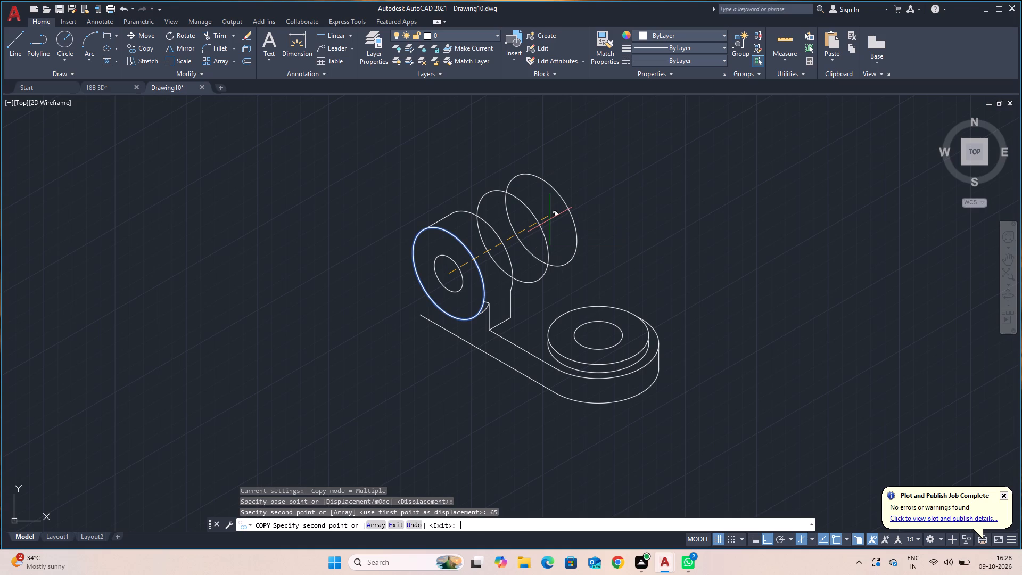
{"action": "key", "text": "Escape"}
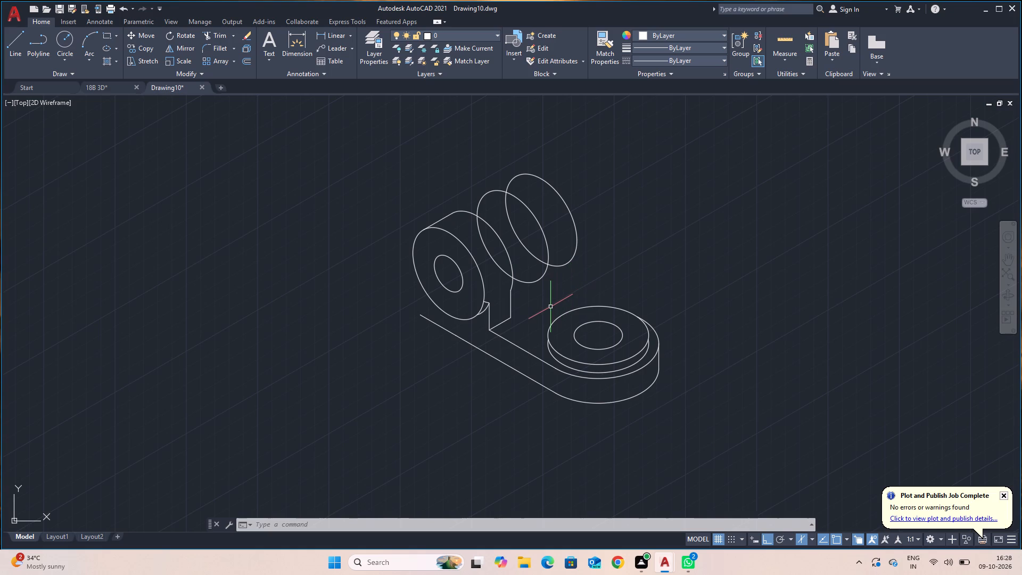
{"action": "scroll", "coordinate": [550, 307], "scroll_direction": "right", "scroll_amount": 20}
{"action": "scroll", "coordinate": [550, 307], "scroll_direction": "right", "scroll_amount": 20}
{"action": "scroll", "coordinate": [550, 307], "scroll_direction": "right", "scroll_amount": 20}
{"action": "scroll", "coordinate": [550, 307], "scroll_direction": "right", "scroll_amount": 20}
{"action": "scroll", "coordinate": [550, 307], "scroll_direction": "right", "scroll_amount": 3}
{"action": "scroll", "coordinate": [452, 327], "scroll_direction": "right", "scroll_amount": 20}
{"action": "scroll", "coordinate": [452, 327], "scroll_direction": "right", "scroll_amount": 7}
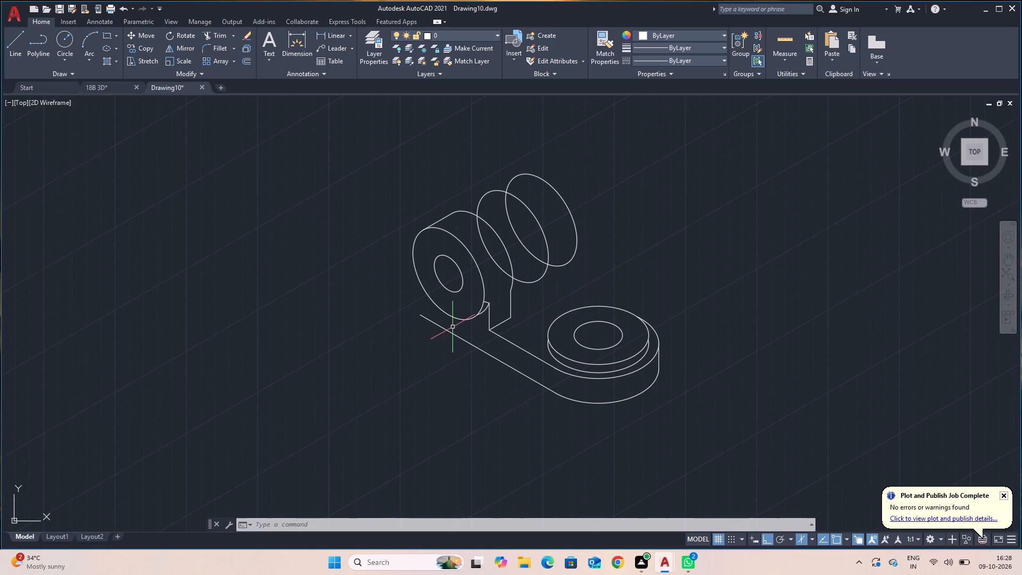
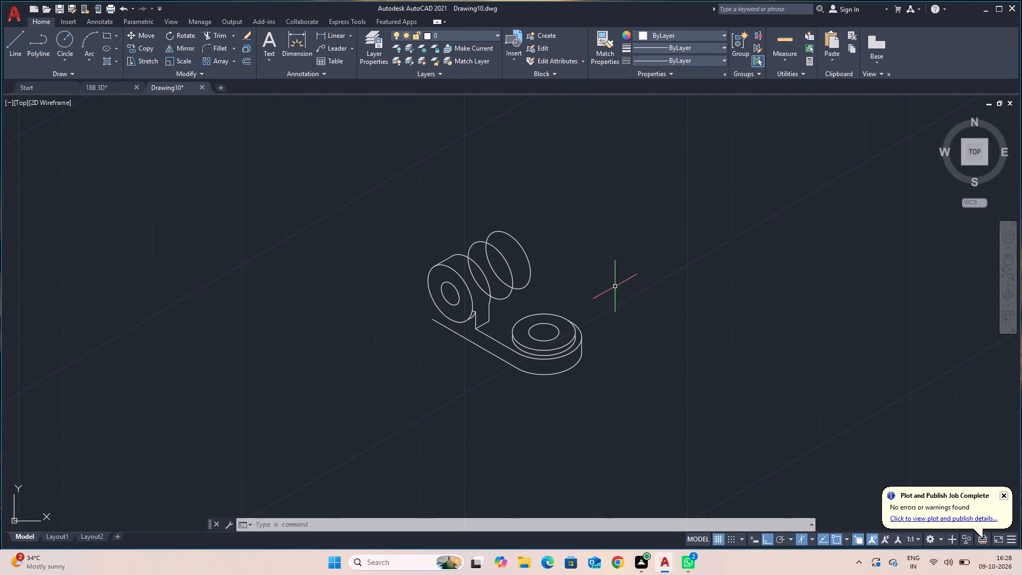
Copy the small hole isocircle from the front upright's centre to the centre of the 45-unit isocircle copy.
{"action": "left_click", "coordinate": [452, 285]}
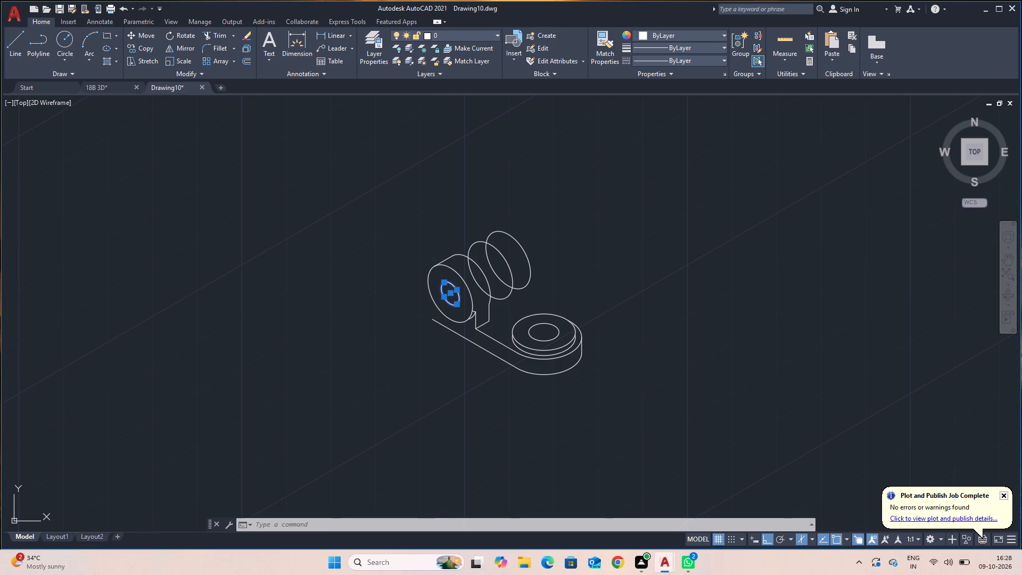
{"action": "scroll", "coordinate": [475, 312], "scroll_direction": "up", "scroll_amount": 3}
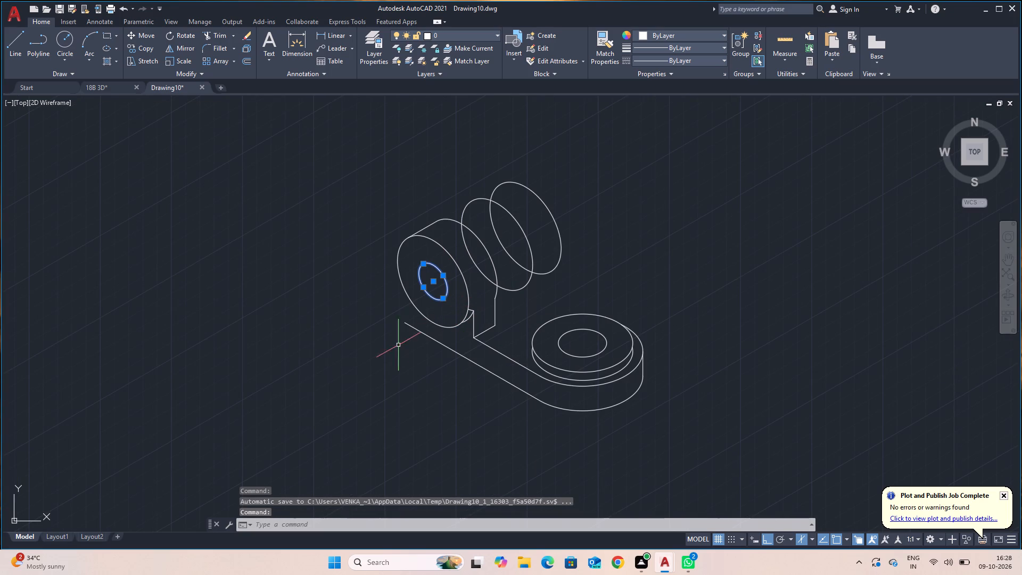
{"action": "key", "text": "c"}
{"action": "key", "text": "o"}
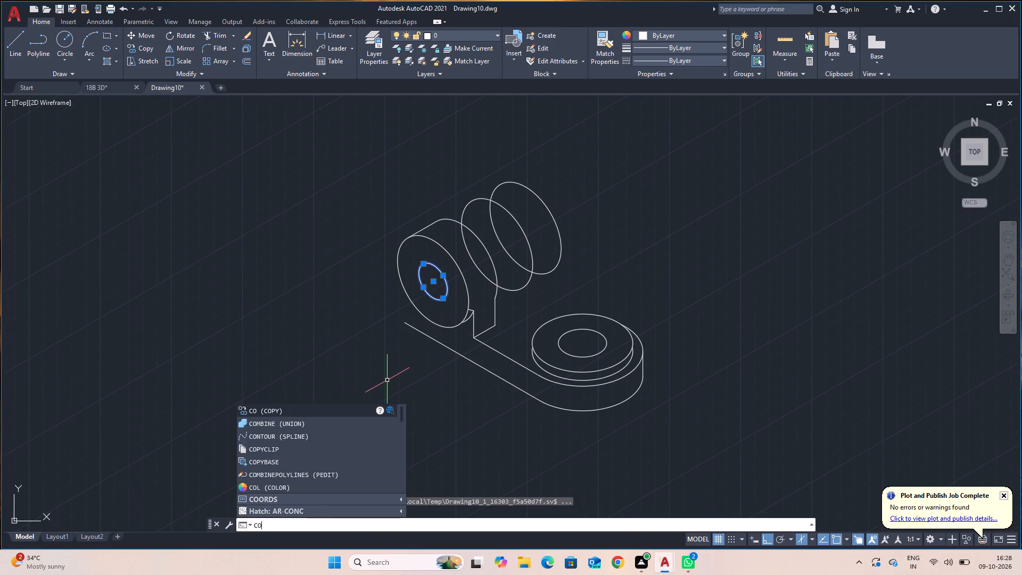
{"action": "key", "text": "Return"}
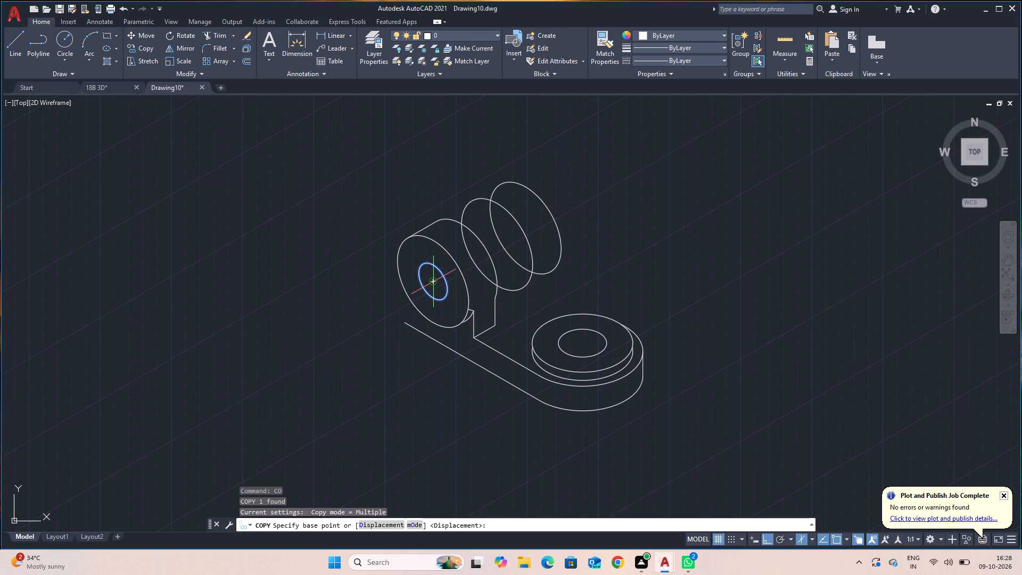
{"action": "left_click", "coordinate": [432, 280]}
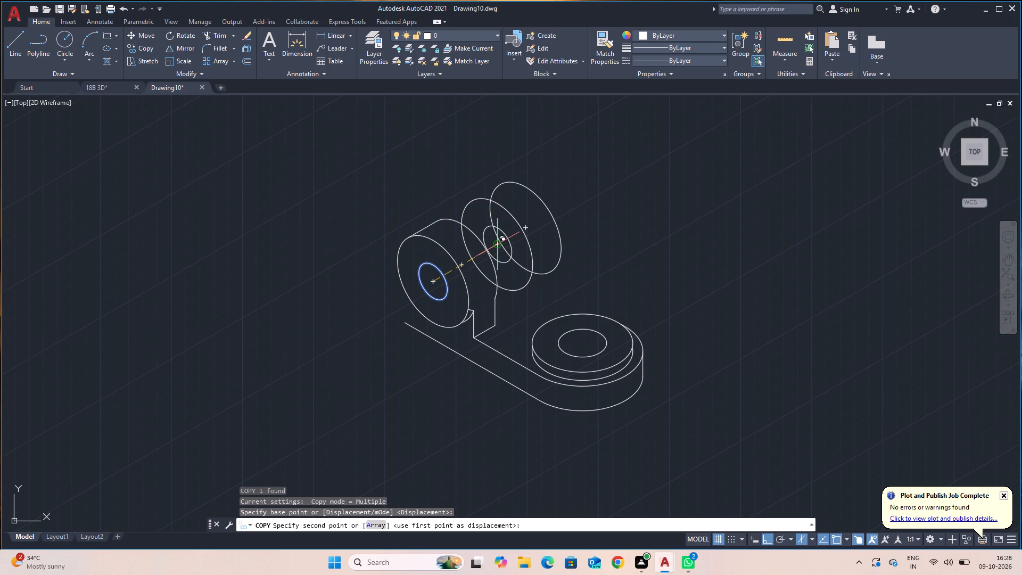
{"action": "left_click", "coordinate": [496, 242]}
{"action": "key", "text": "Escape"}
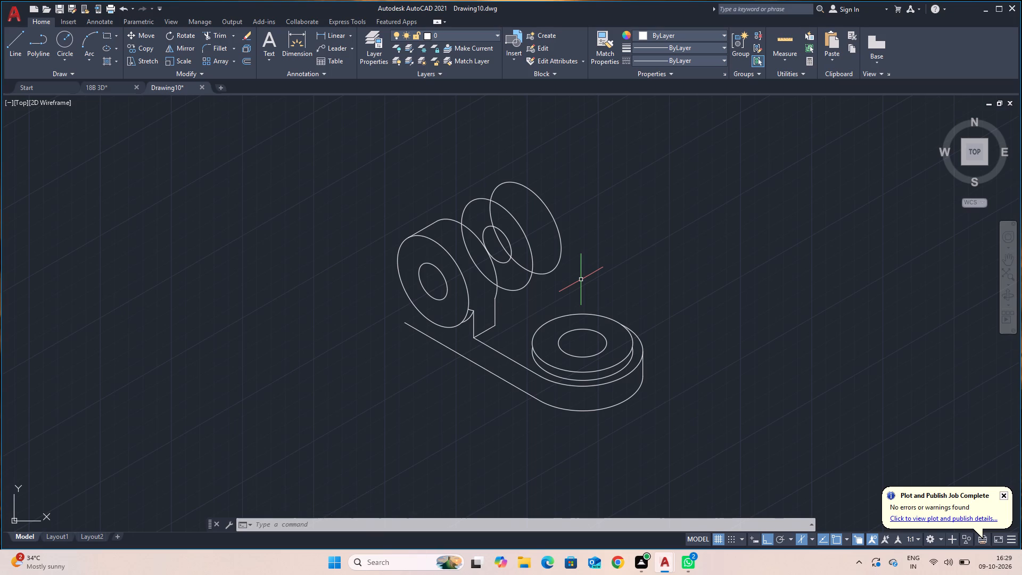
Trim the hidden arcs of the two copied isocircles, behind the front cylinder and inside the 45-unit copy.
{"action": "type", "text": "TR"}
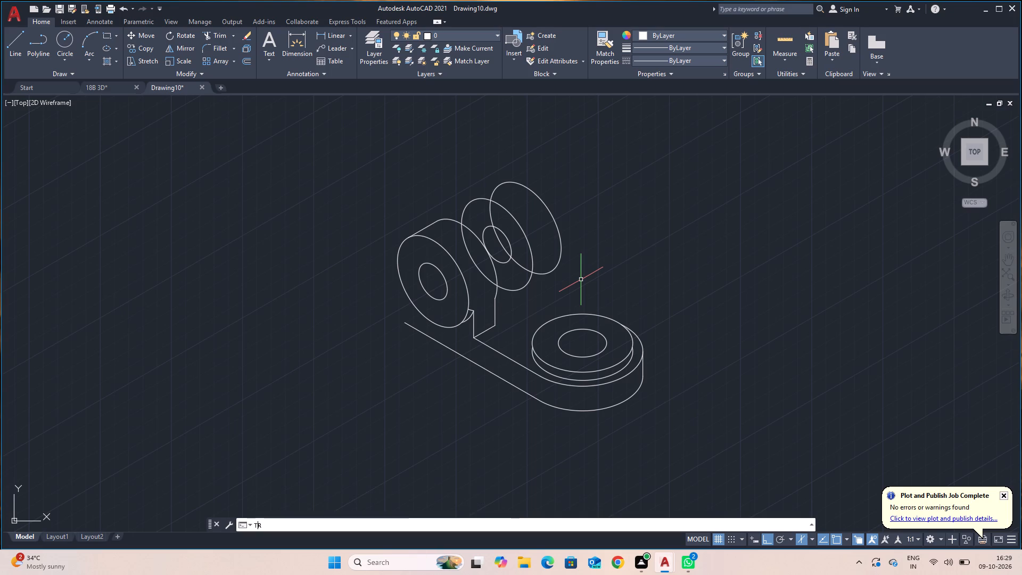
{"action": "key", "text": "space"}
{"action": "left_click", "coordinate": [477, 266]}
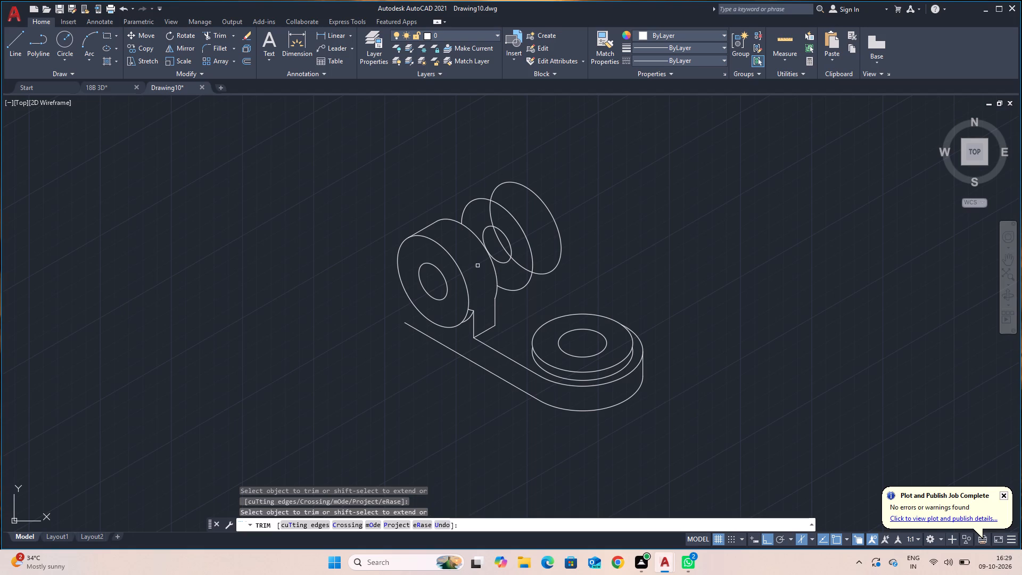
{"action": "left_click", "coordinate": [491, 209]}
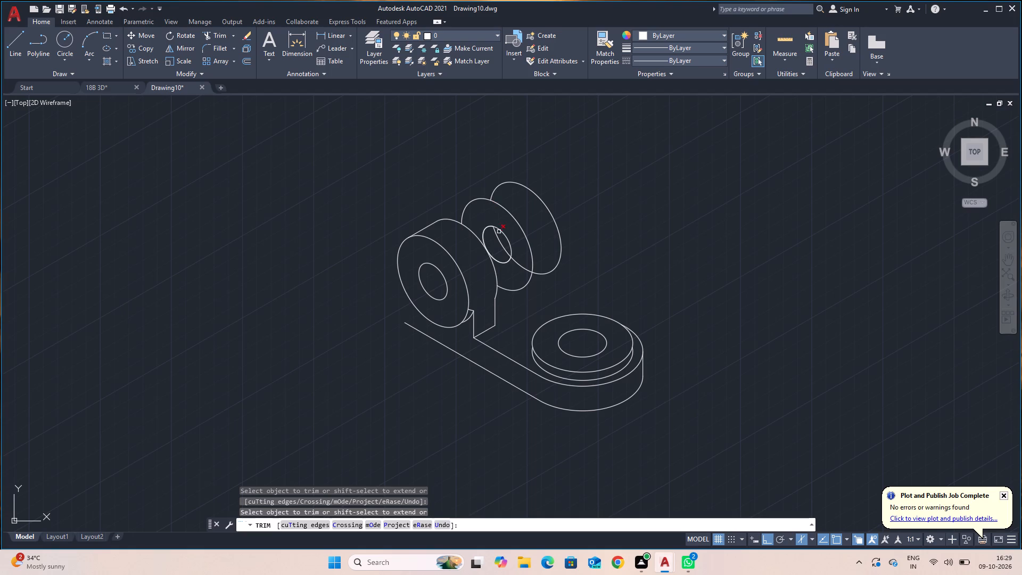
{"action": "left_click", "coordinate": [499, 239]}
{"action": "left_click", "coordinate": [522, 266]}
{"action": "key", "text": "l"}
{"action": "key", "text": "Escape"}
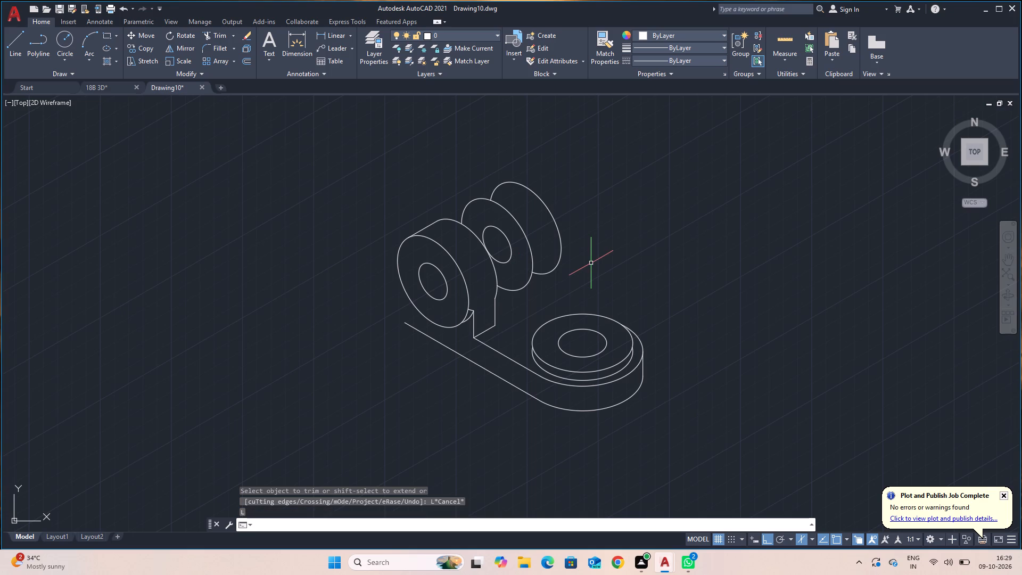
Draw a 30° line joining the upper quadrants of the two copied radius 25 isocircles.
{"action": "key", "text": "l"}
{"action": "key", "text": "Return"}
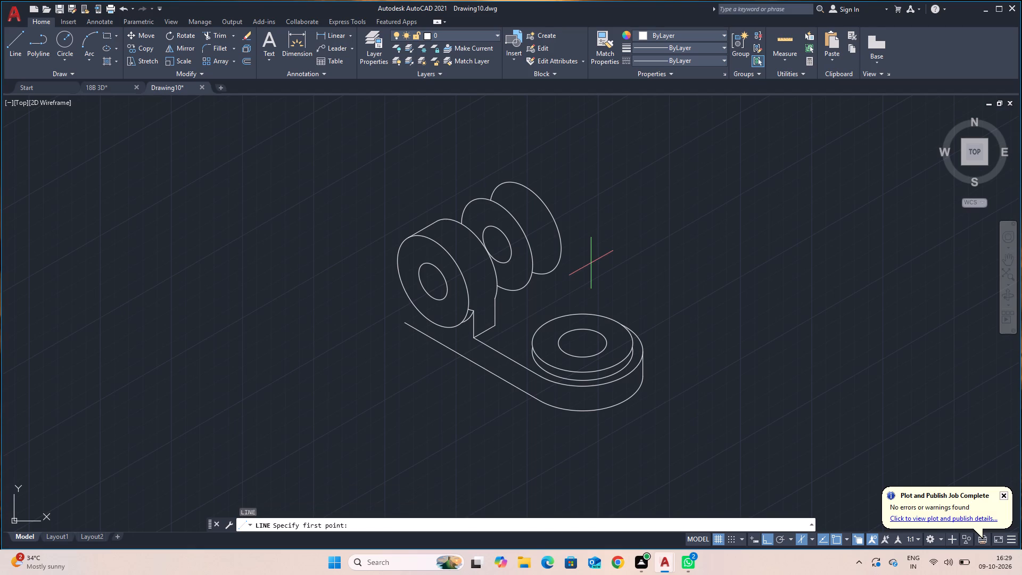
{"action": "right_click", "coordinate": [556, 255], "text": "shift"}
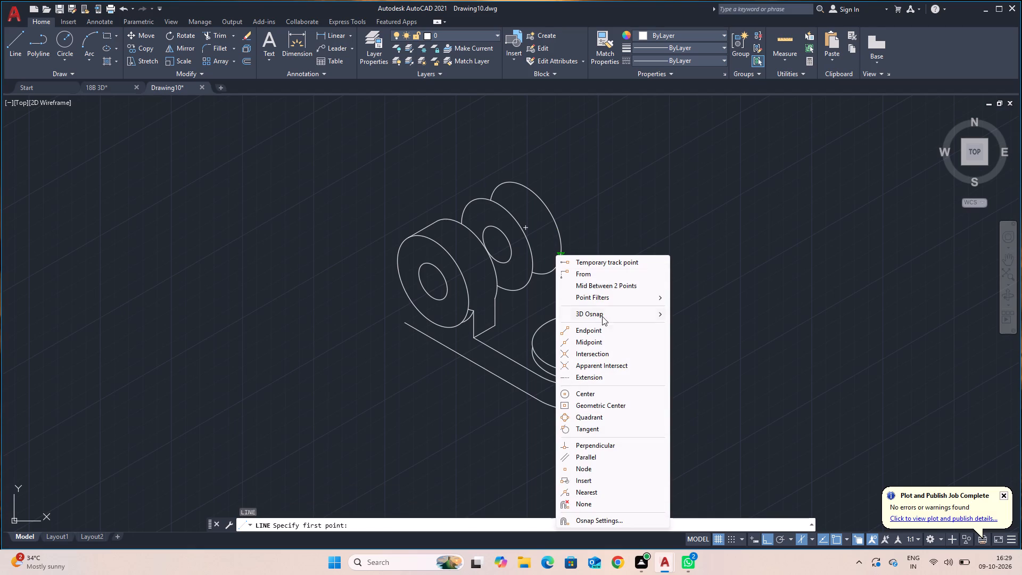
{"action": "left_click", "coordinate": [595, 415]}
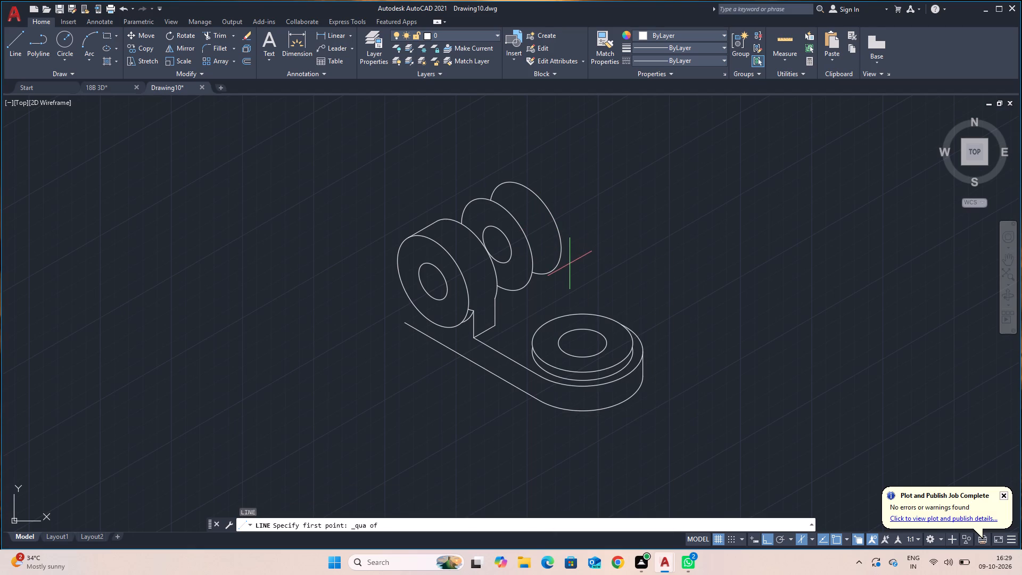
{"action": "left_click", "coordinate": [475, 199]}
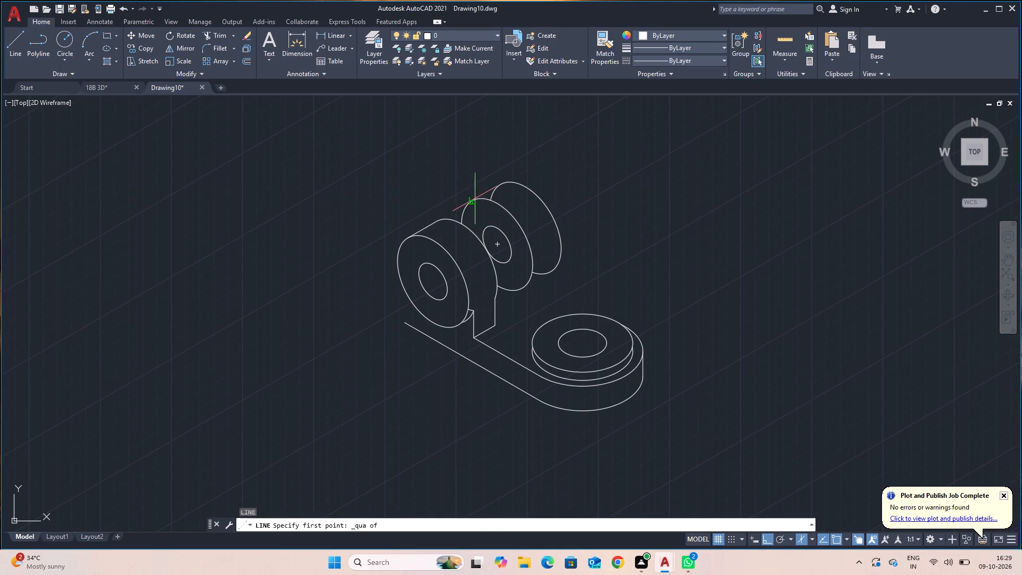
{"action": "right_click", "coordinate": [493, 186], "text": "shift"}
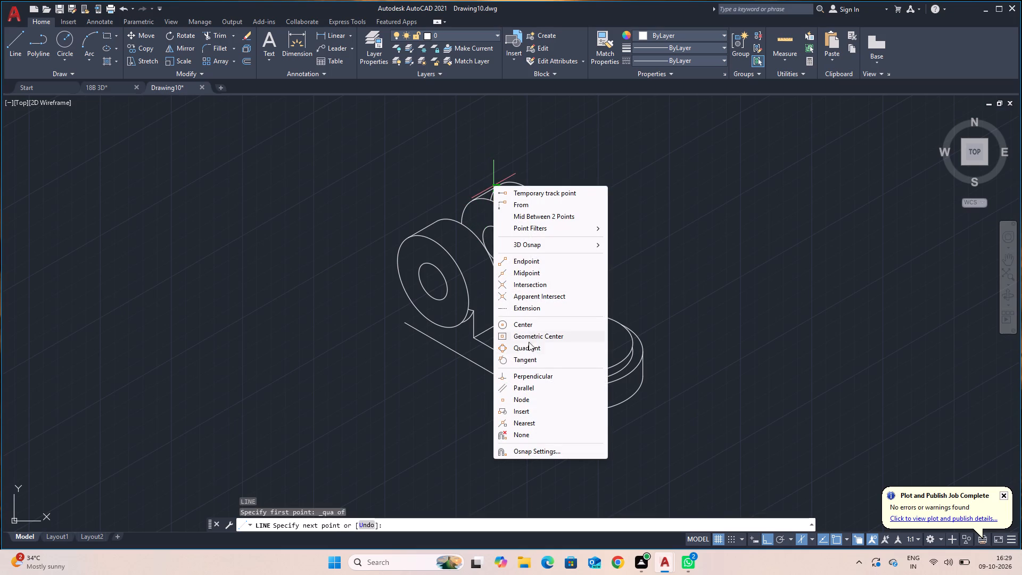
{"action": "left_click", "coordinate": [528, 345]}
{"action": "left_click", "coordinate": [502, 184]}
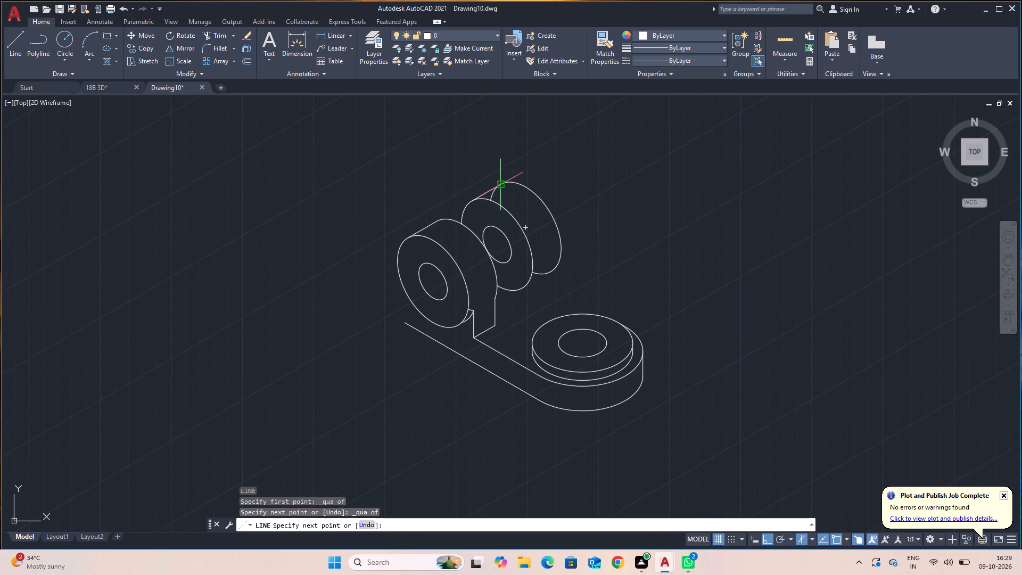
{"action": "key", "text": "Escape"}
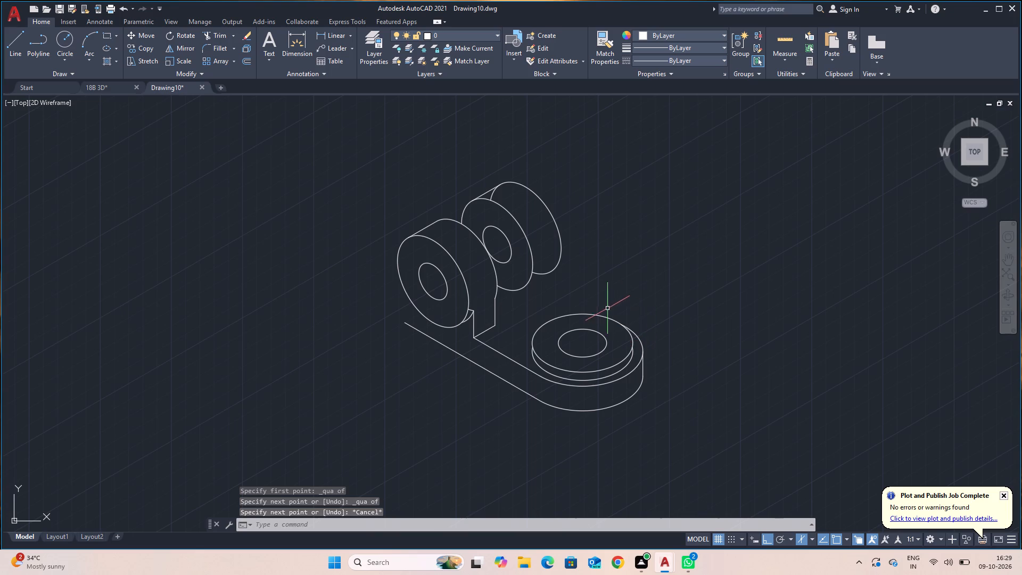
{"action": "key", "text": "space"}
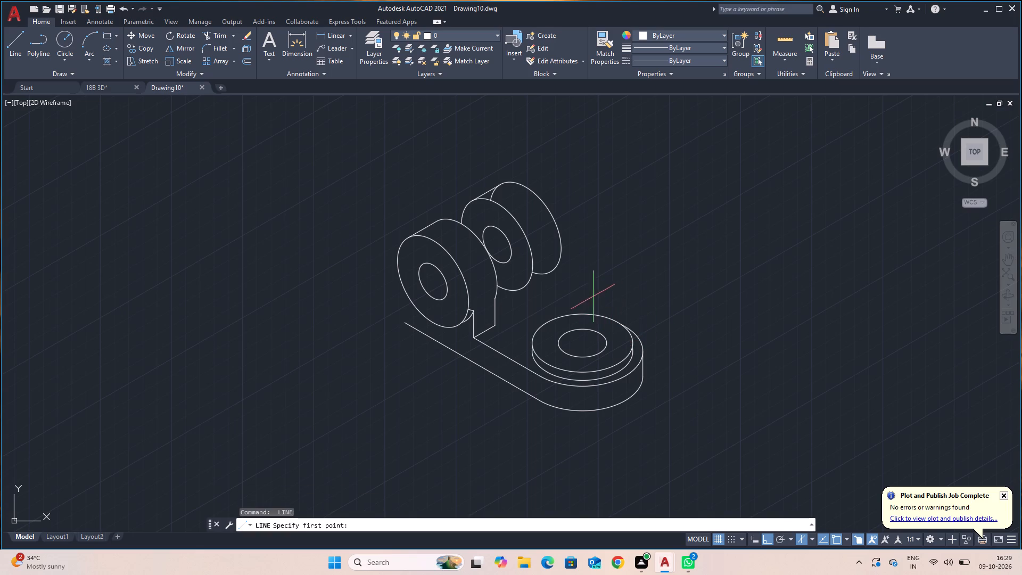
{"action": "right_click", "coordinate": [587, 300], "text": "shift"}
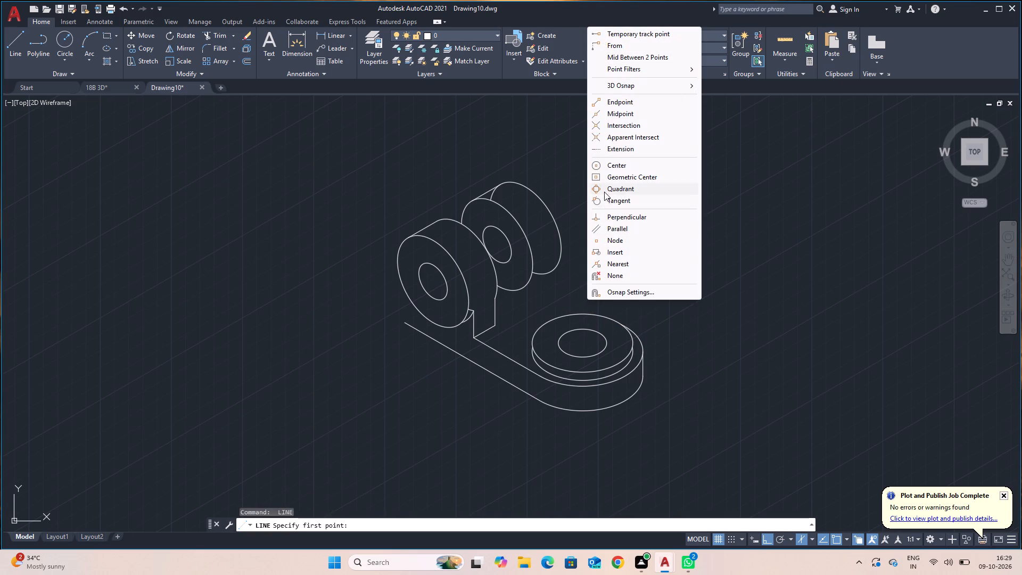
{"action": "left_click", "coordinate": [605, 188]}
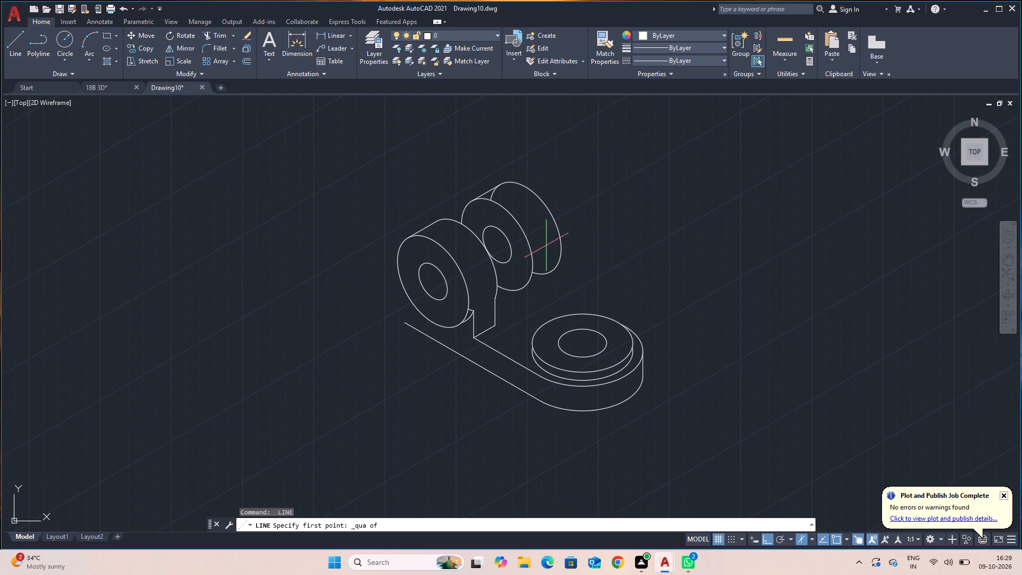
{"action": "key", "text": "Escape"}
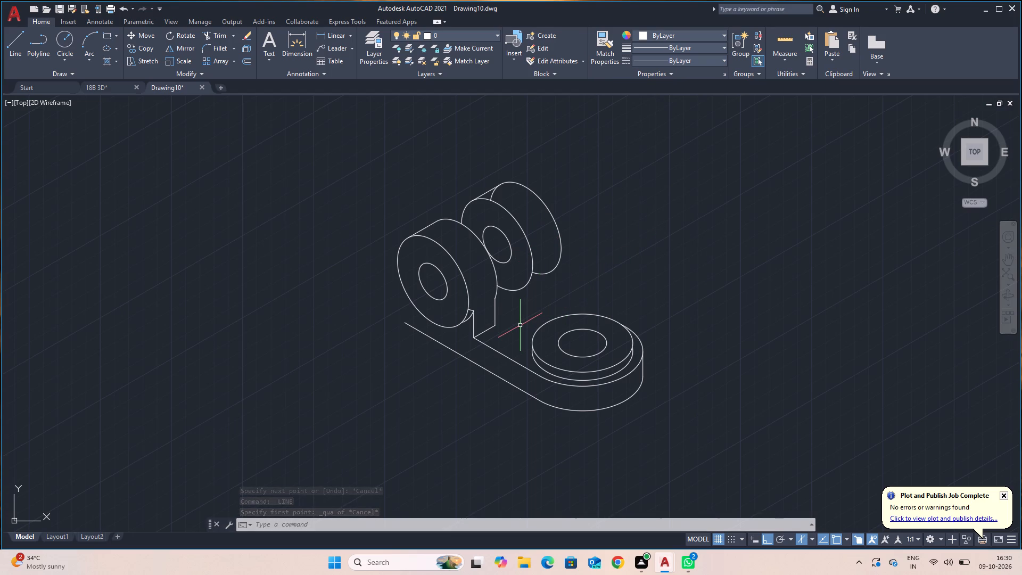
Draw a 15-unit line at 30°, starting 30 units along the extension from the front upright's short base edge.
{"action": "key", "text": "l"}
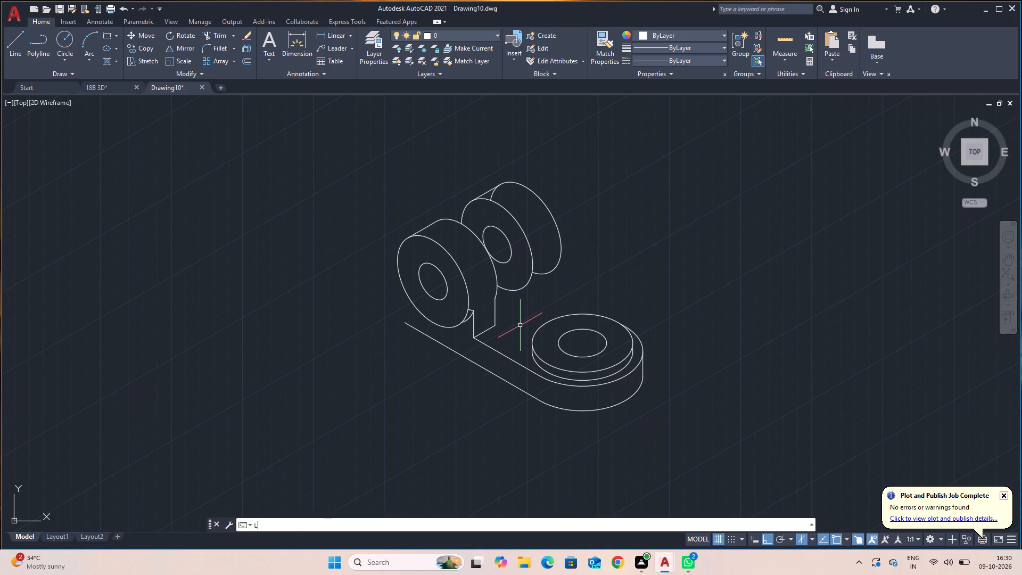
{"action": "key", "text": "Return"}
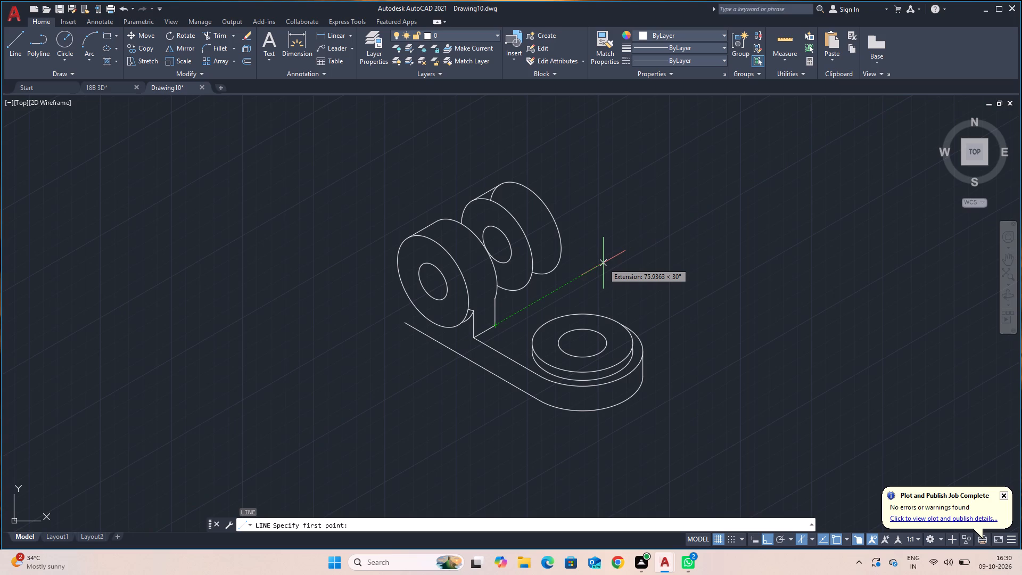
{"action": "type", "text": "30"}
{"action": "key", "text": "Return"}
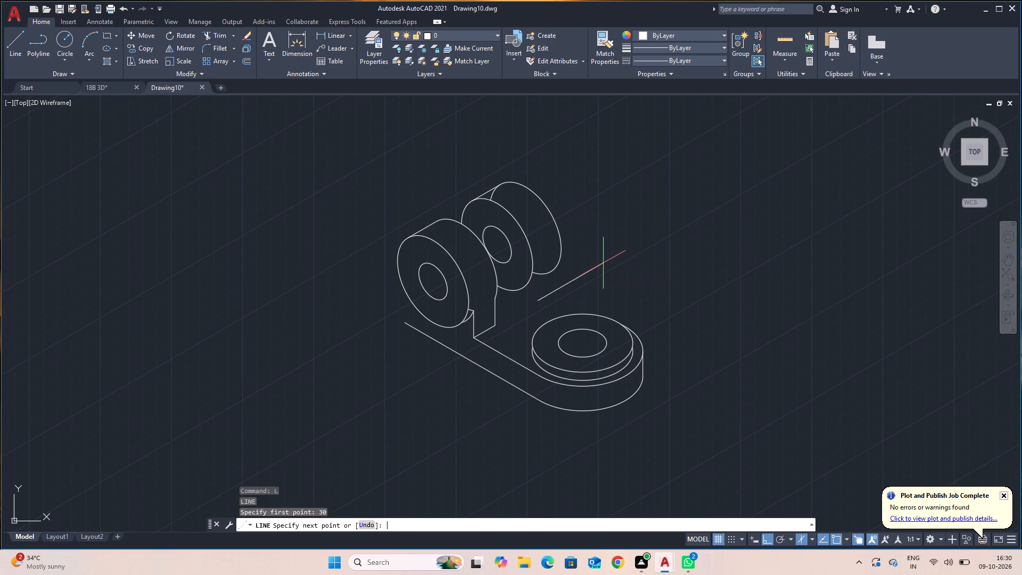
{"action": "type", "text": "15"}
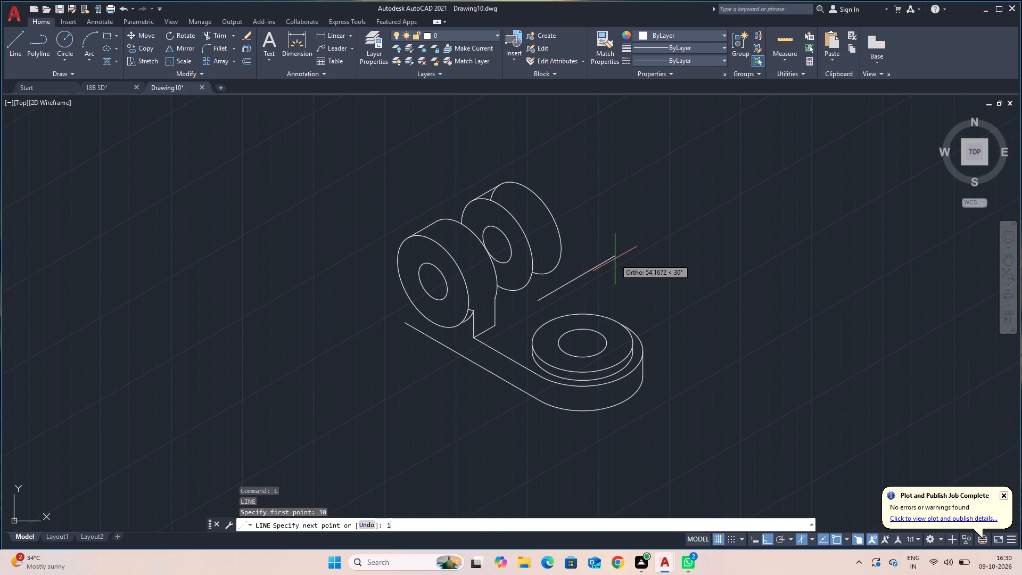
{"action": "key", "text": "Return"}
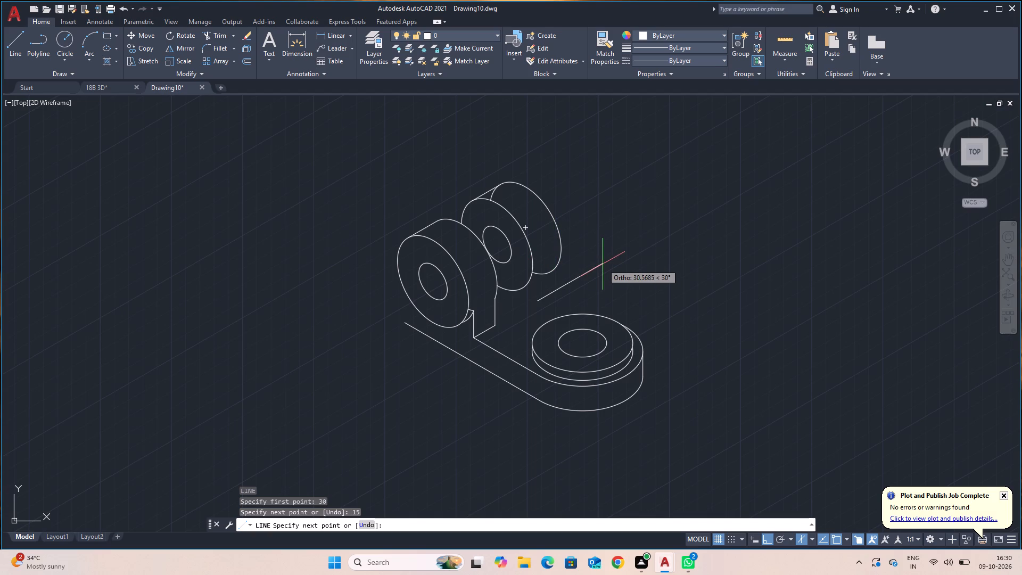
{"action": "key", "text": "Escape"}
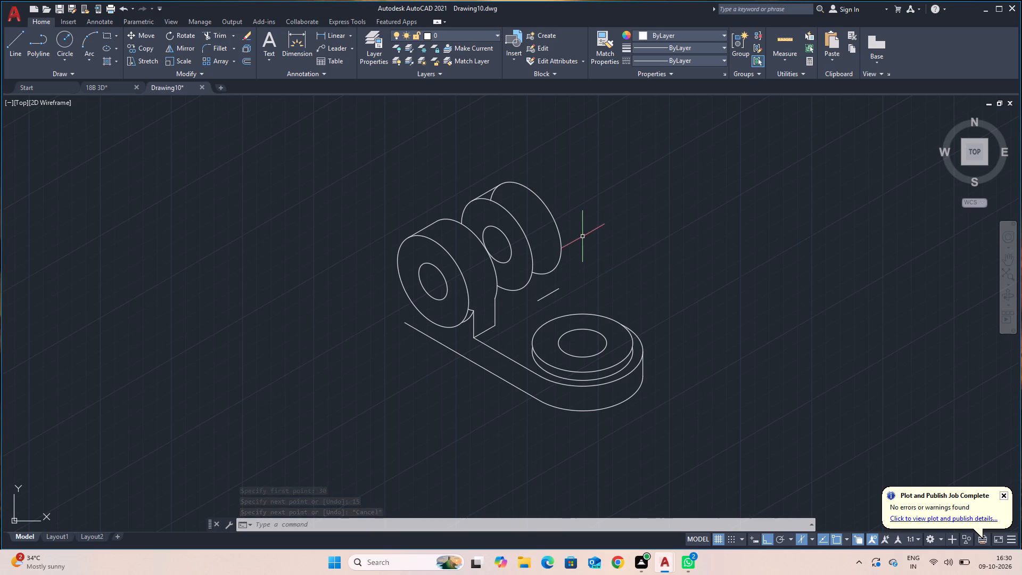
{"action": "left_click", "coordinate": [557, 230]}
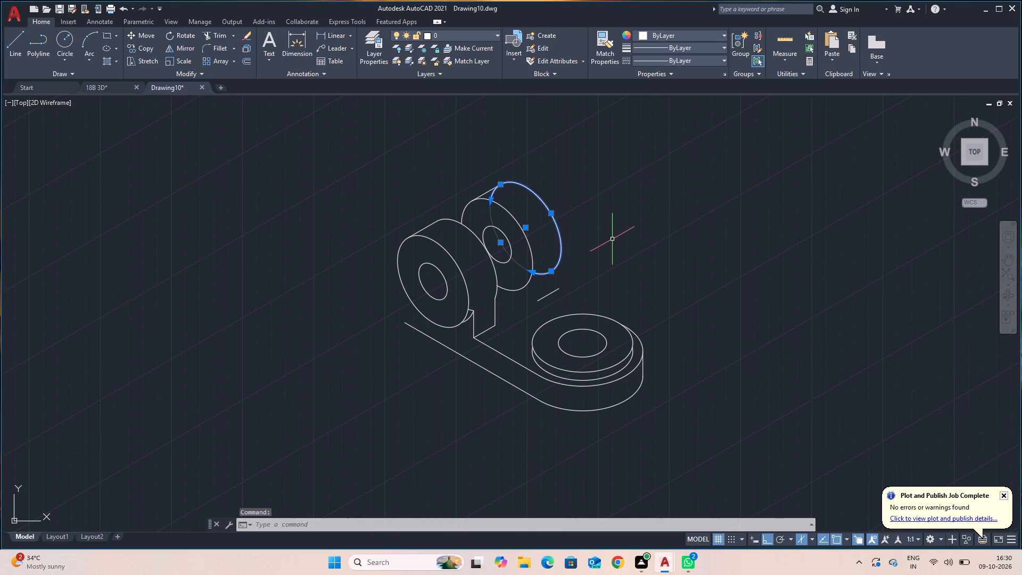
{"action": "key", "text": "Escape"}
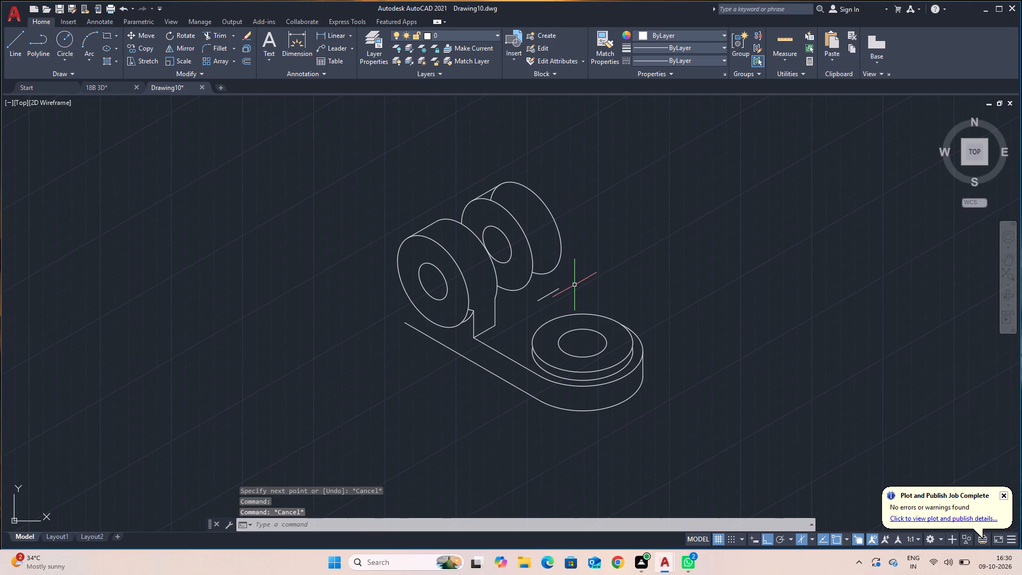
Draw a vertical line from the far end of the 15-unit line up to the rearmost isocircle.
{"action": "key", "text": "l"}
{"action": "key", "text": "Return"}
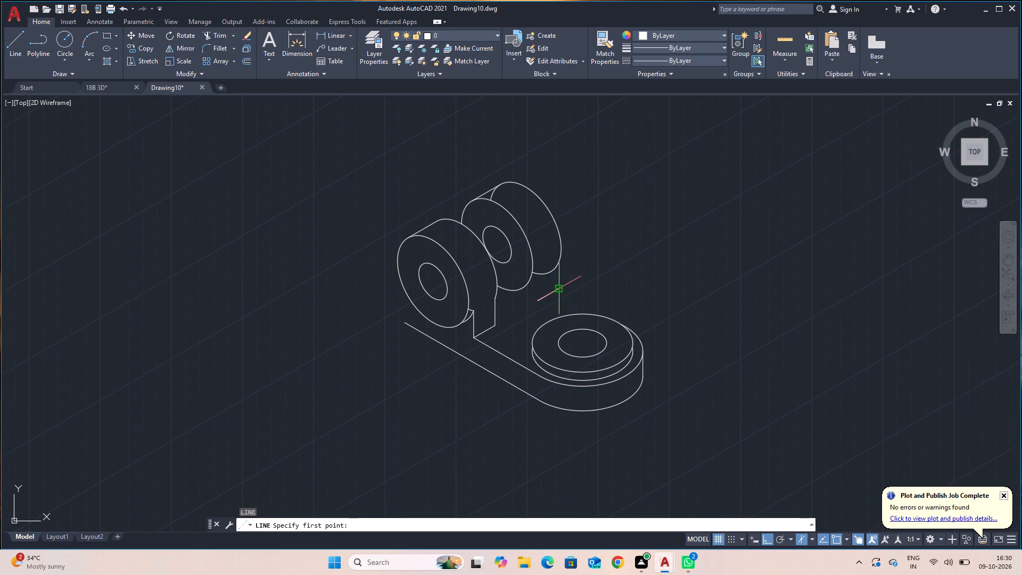
{"action": "left_click", "coordinate": [563, 287]}
{"action": "left_click", "coordinate": [553, 249]}
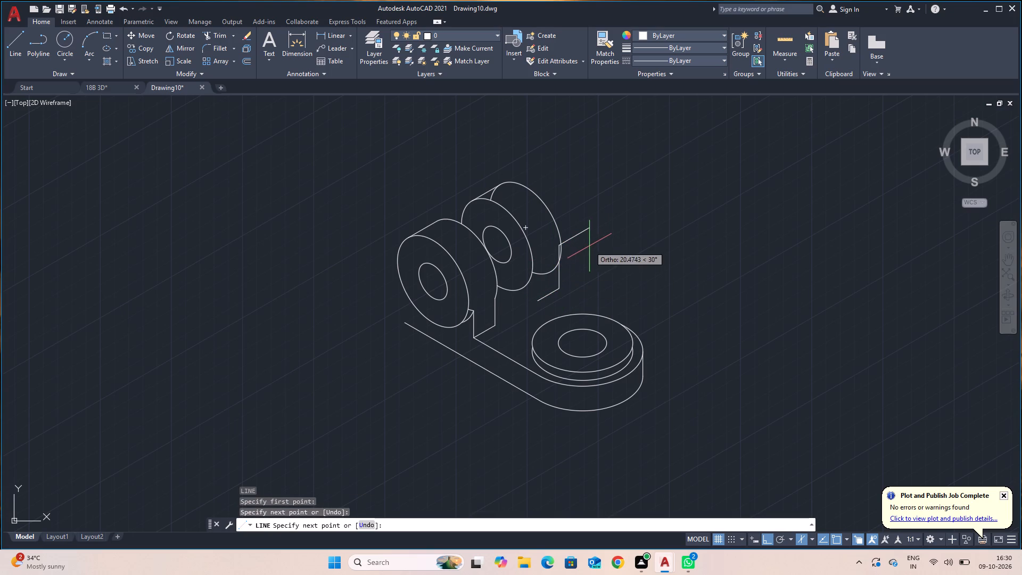
{"action": "key", "text": "Escape"}
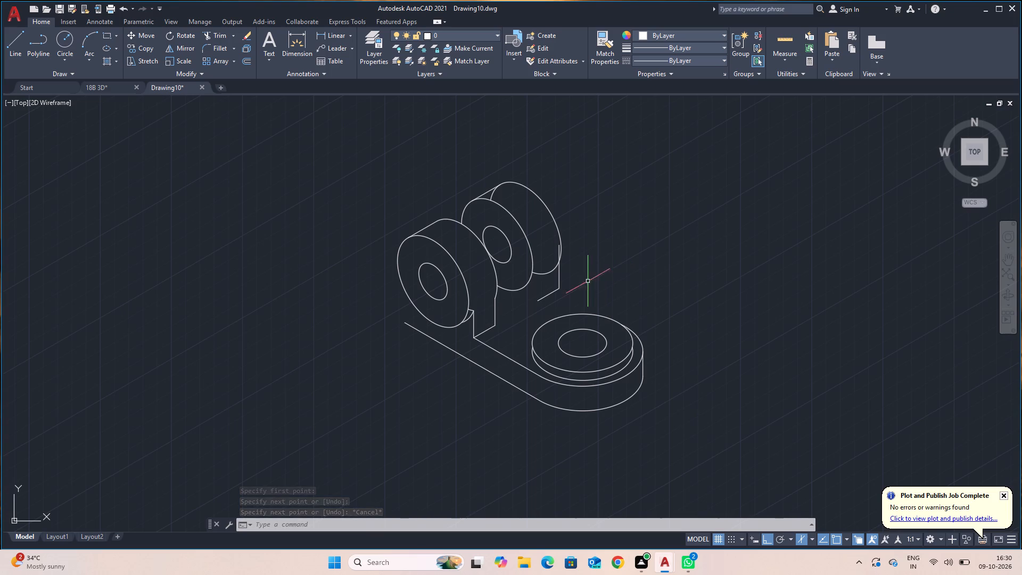
Trim the short stub between the front isocircle and the front upright's vertical edge, and the rearmost isocircle's lower arc.
{"action": "type", "text": "TR"}
{"action": "key", "text": "space"}
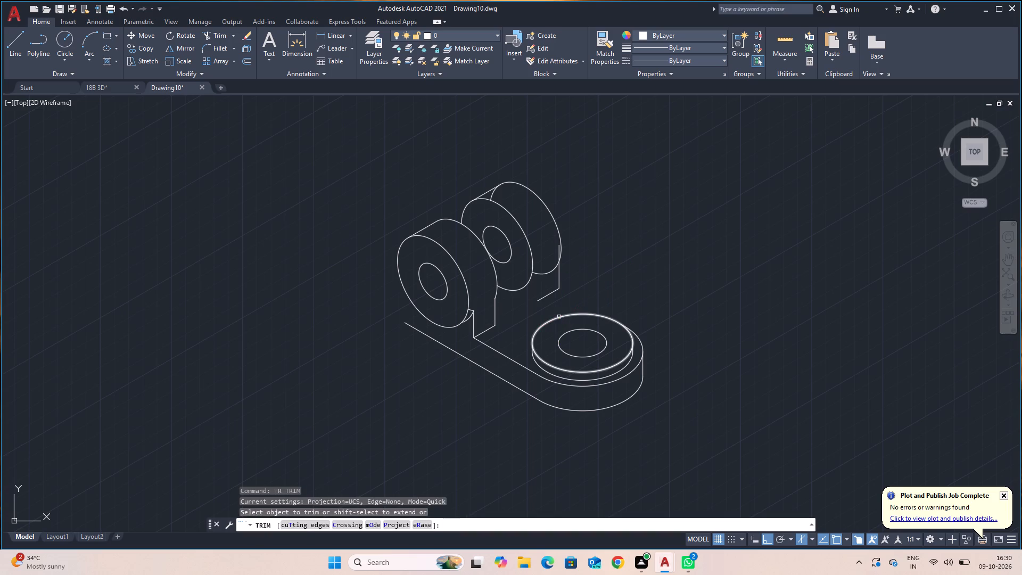
{"action": "scroll", "coordinate": [479, 306], "scroll_direction": "up", "scroll_amount": 3}
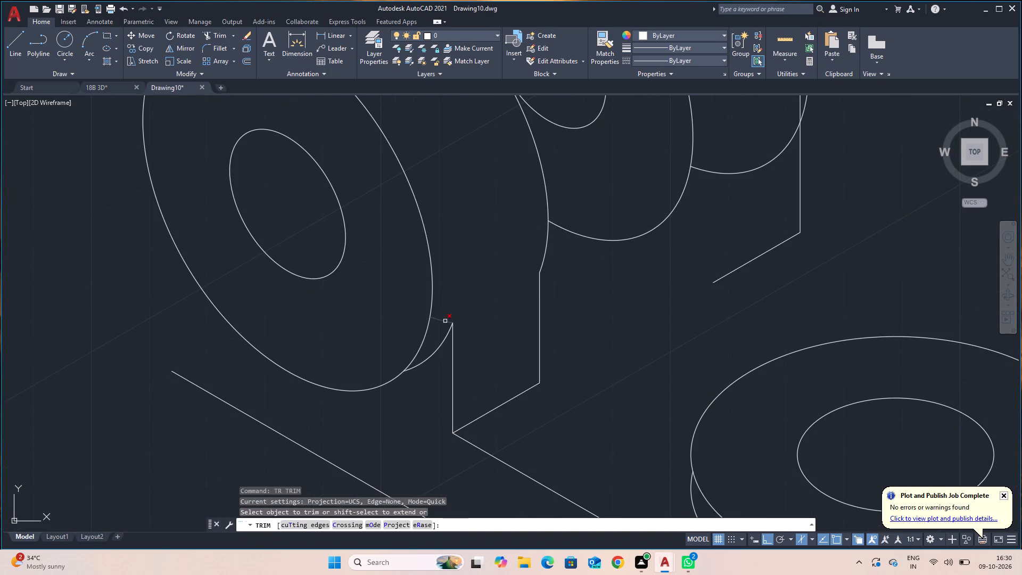
{"action": "left_click", "coordinate": [445, 321]}
{"action": "scroll", "coordinate": [457, 308], "scroll_direction": "down", "scroll_amount": 2}
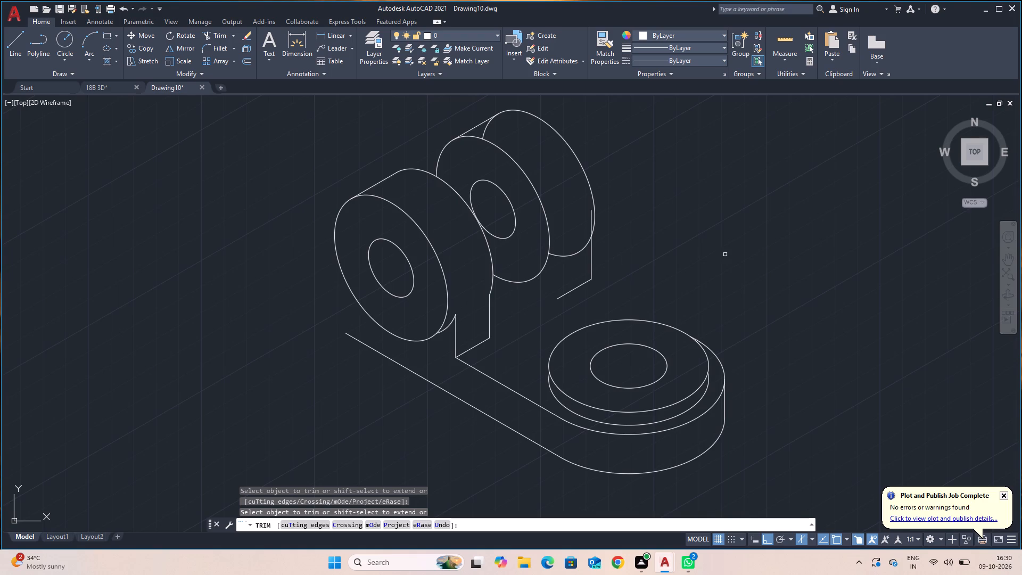
{"action": "scroll", "coordinate": [725, 254], "scroll_direction": "down", "scroll_amount": 1}
{"action": "scroll", "coordinate": [724, 250], "scroll_direction": "up", "scroll_amount": 1}
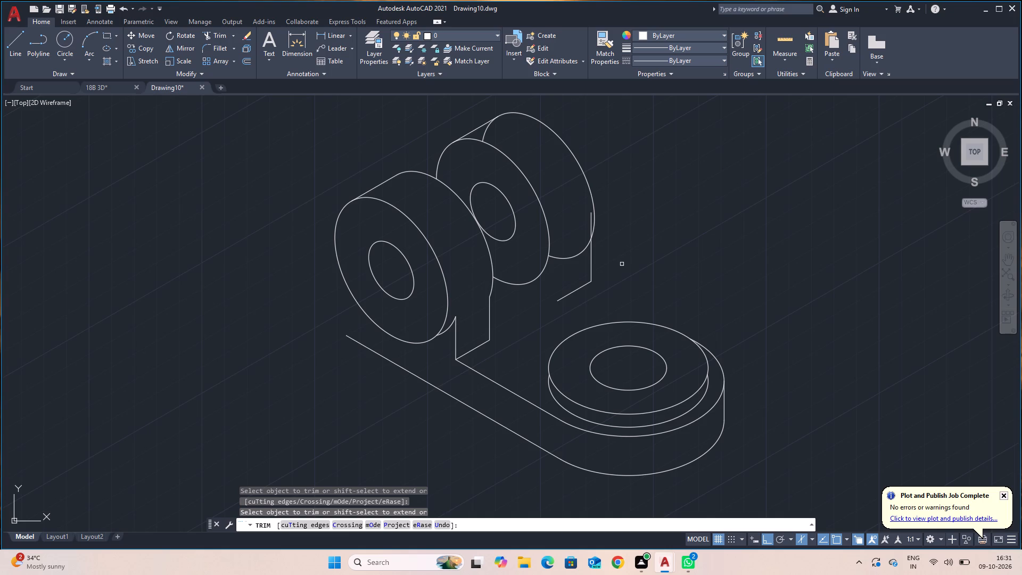
{"action": "left_click", "coordinate": [565, 258]}
{"action": "key", "text": "Escape"}
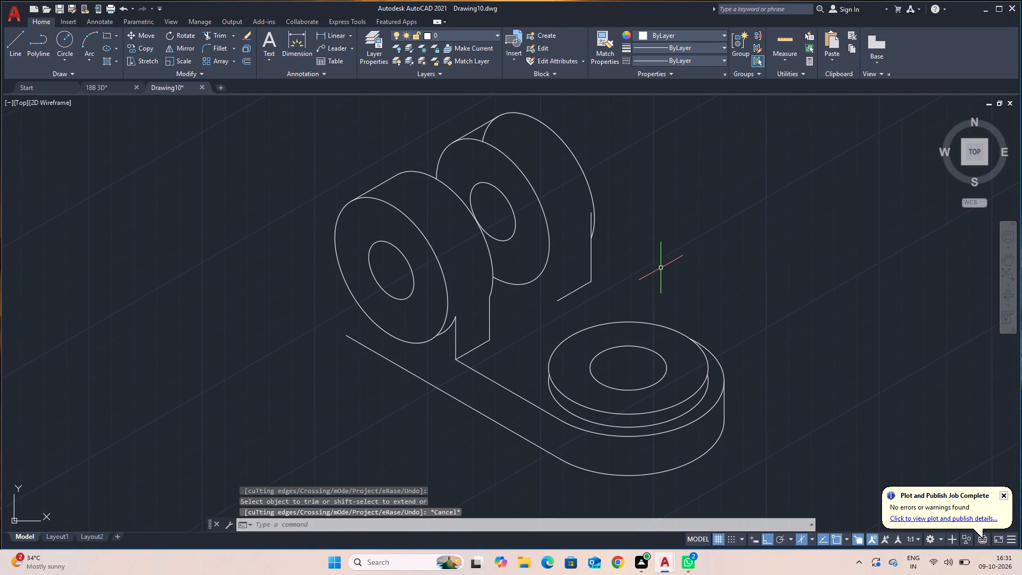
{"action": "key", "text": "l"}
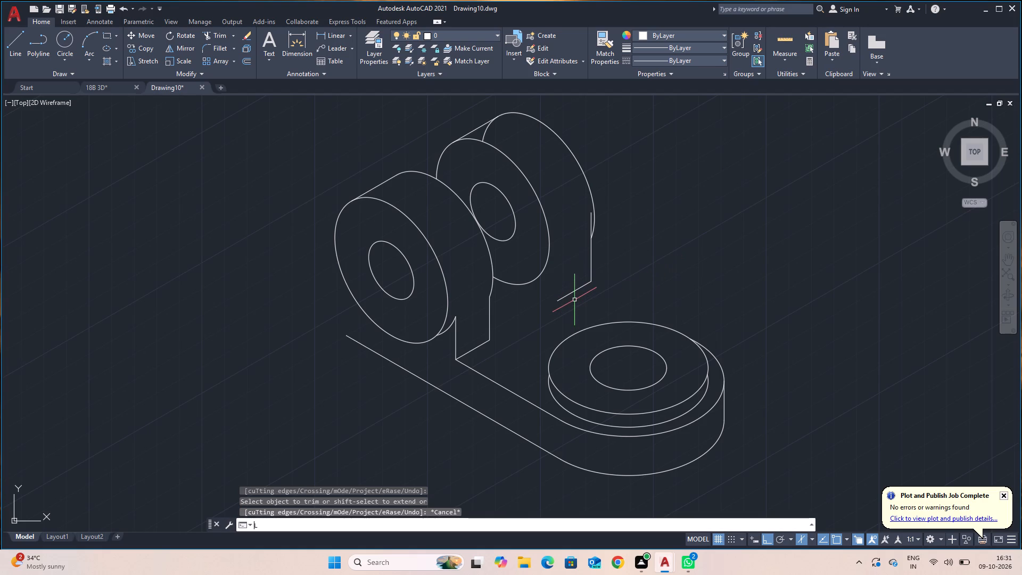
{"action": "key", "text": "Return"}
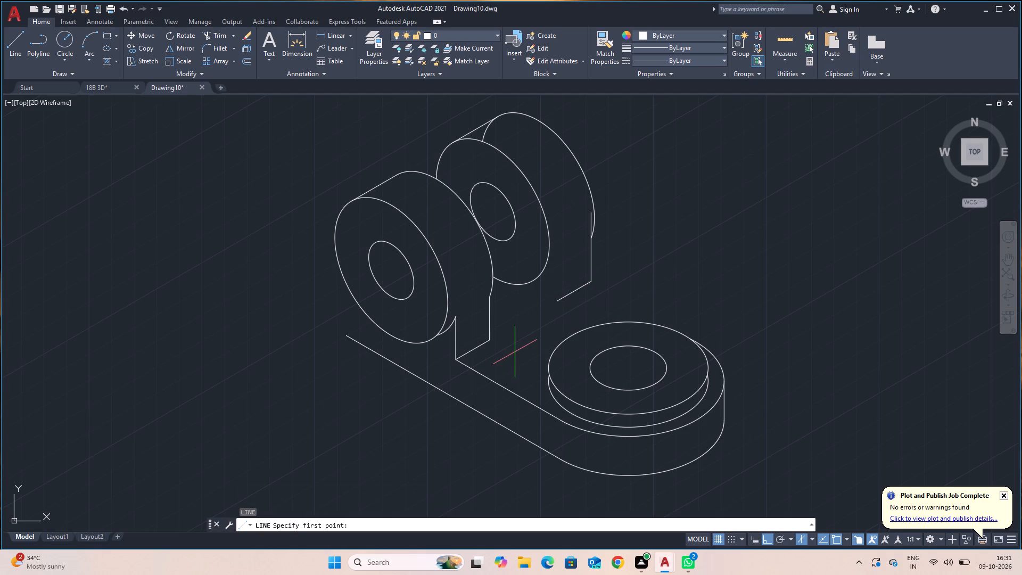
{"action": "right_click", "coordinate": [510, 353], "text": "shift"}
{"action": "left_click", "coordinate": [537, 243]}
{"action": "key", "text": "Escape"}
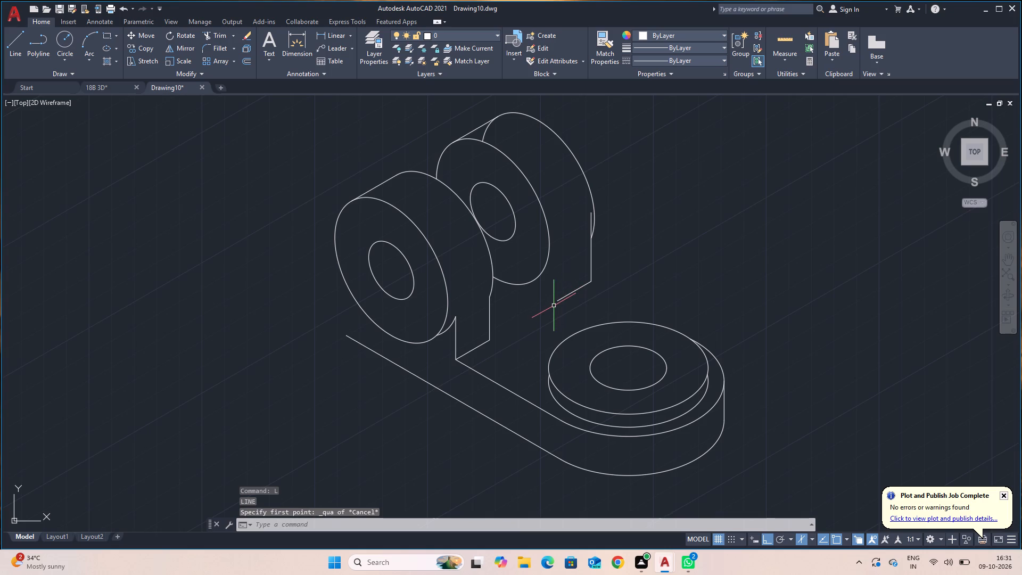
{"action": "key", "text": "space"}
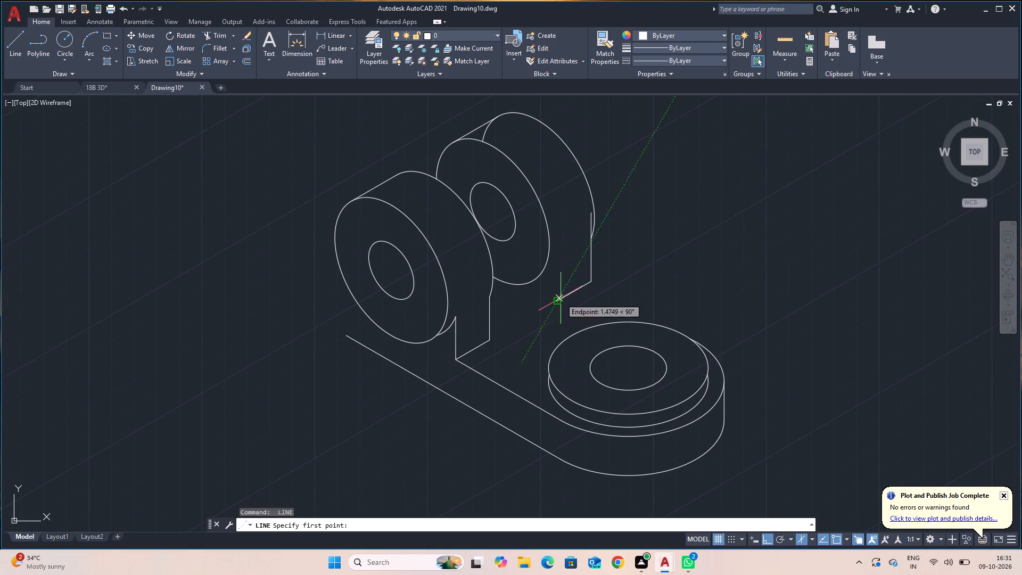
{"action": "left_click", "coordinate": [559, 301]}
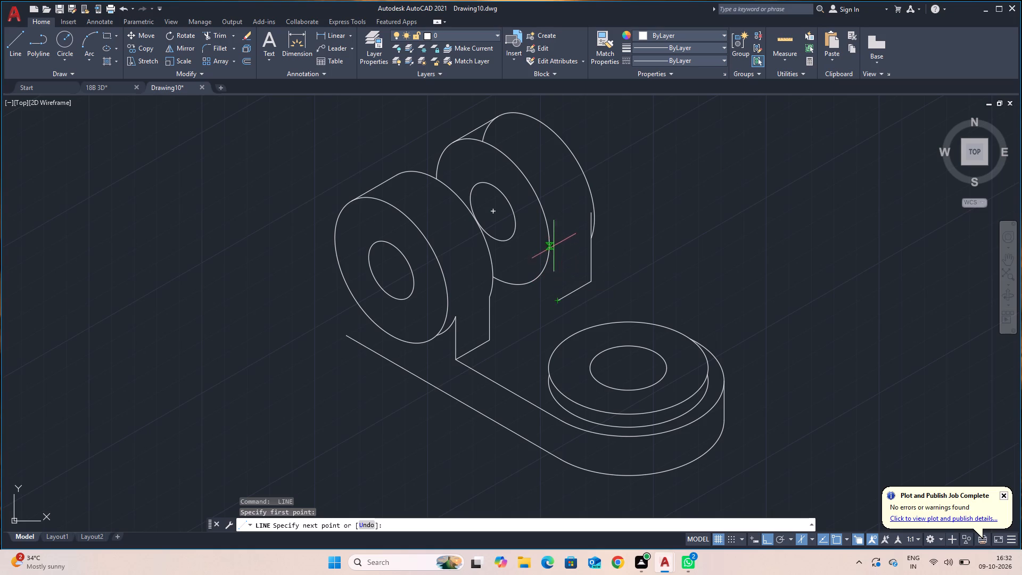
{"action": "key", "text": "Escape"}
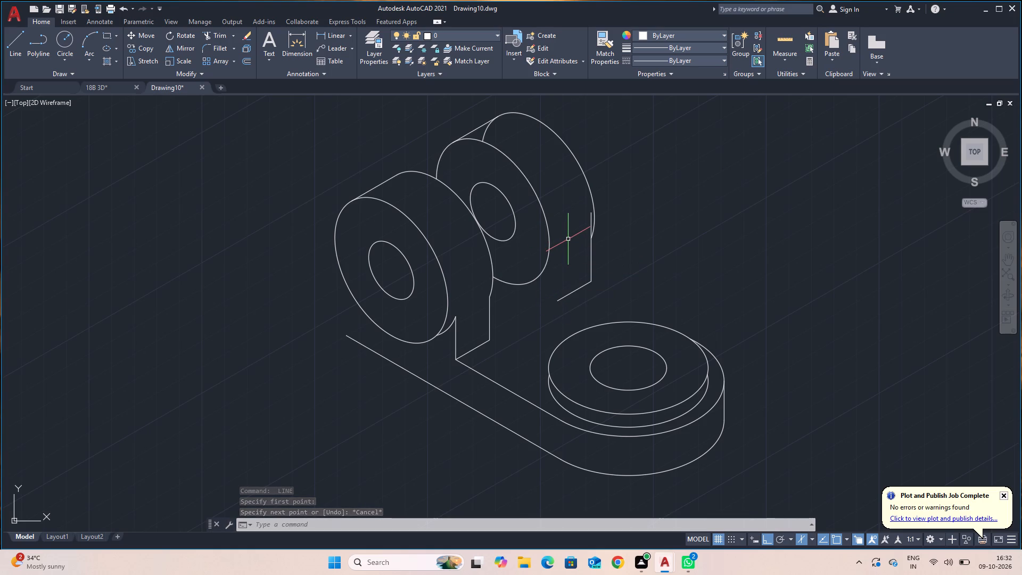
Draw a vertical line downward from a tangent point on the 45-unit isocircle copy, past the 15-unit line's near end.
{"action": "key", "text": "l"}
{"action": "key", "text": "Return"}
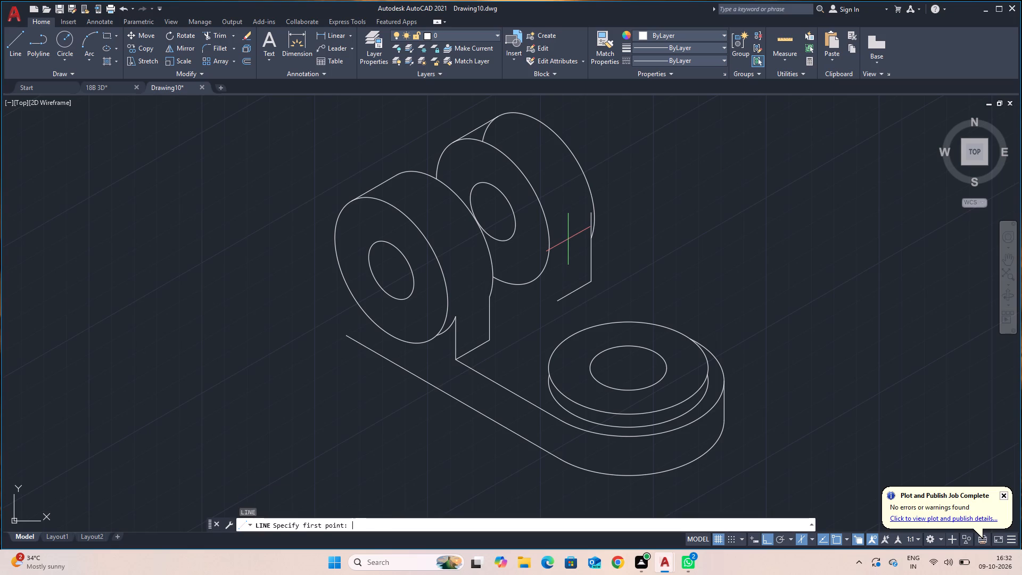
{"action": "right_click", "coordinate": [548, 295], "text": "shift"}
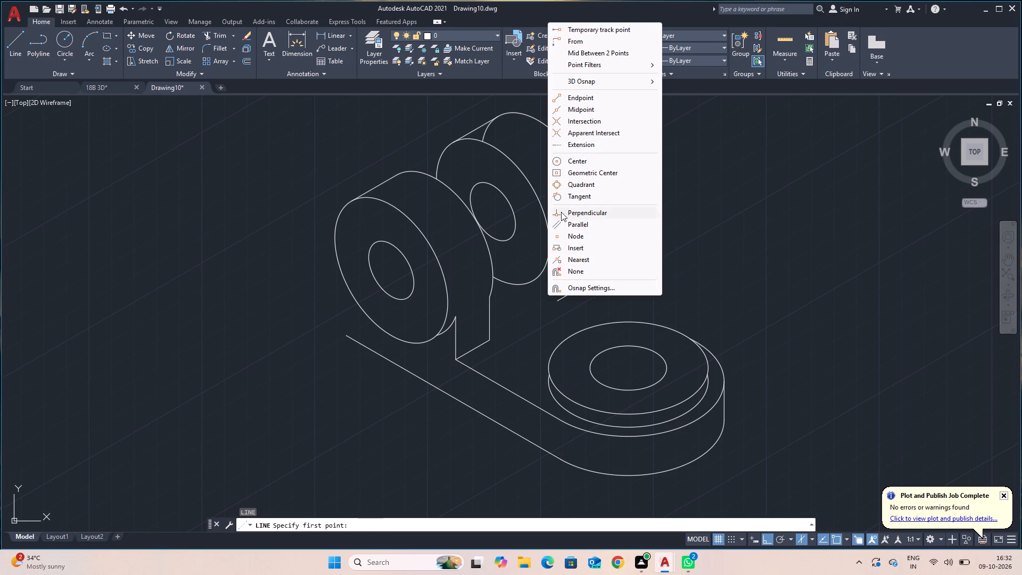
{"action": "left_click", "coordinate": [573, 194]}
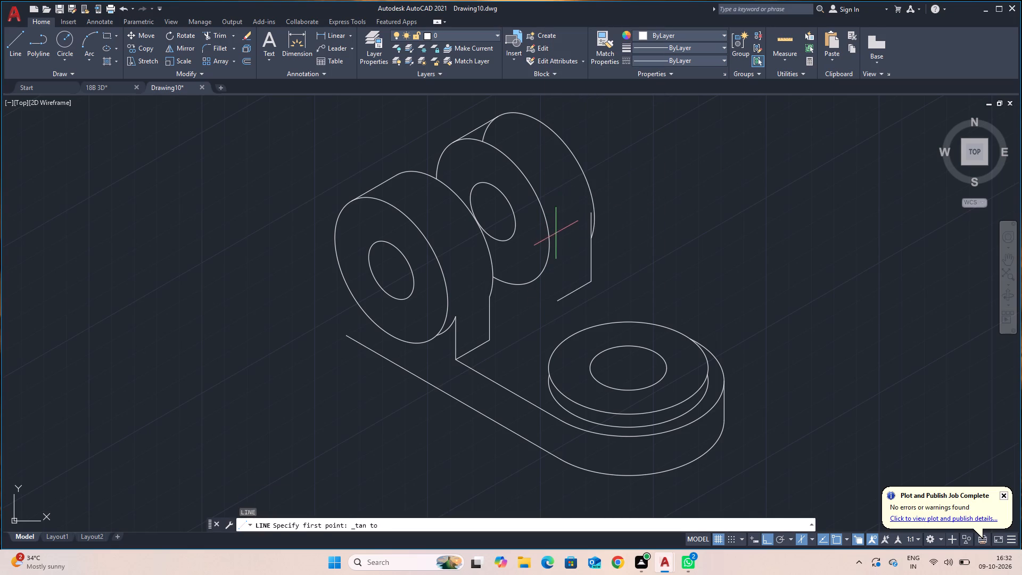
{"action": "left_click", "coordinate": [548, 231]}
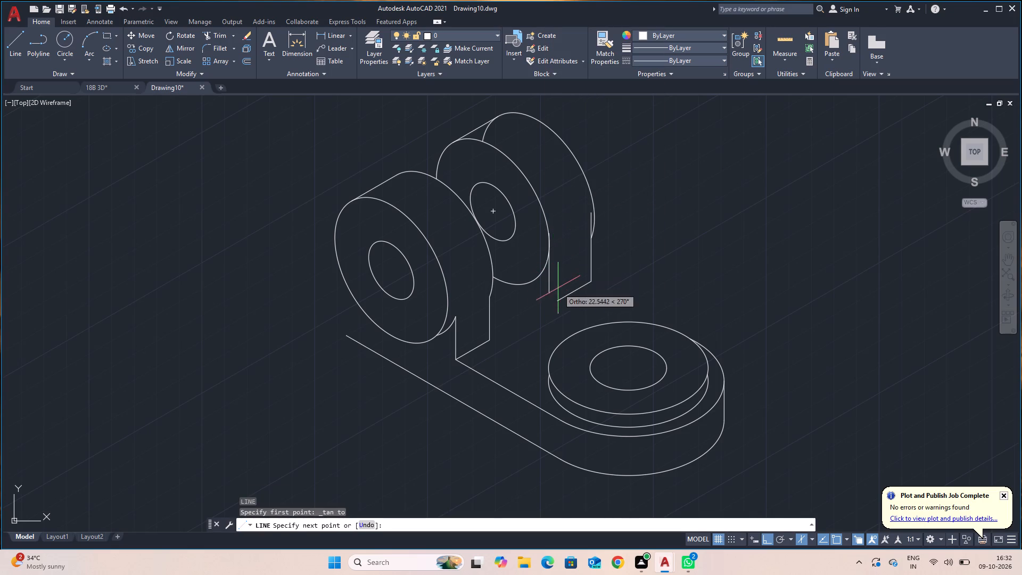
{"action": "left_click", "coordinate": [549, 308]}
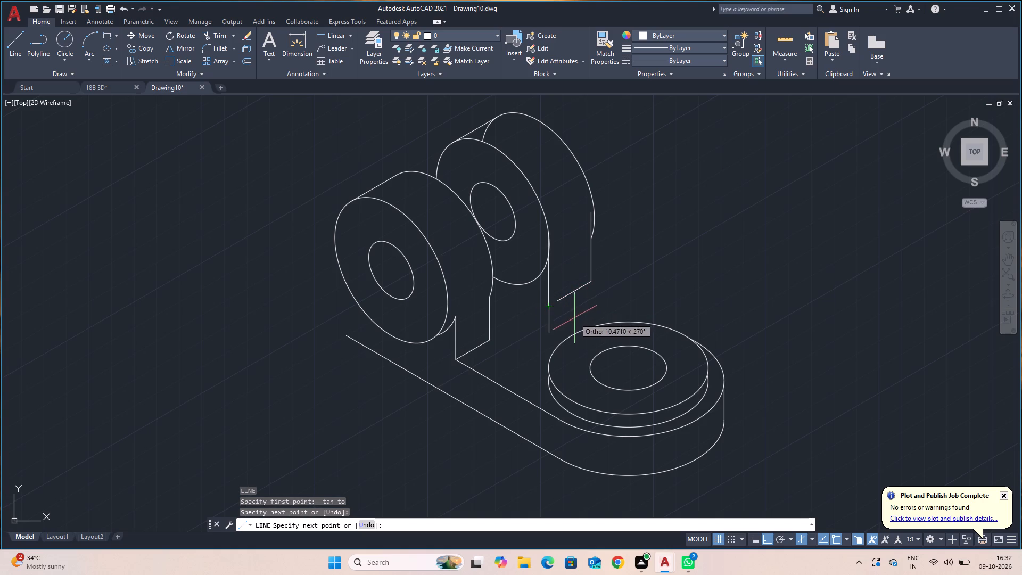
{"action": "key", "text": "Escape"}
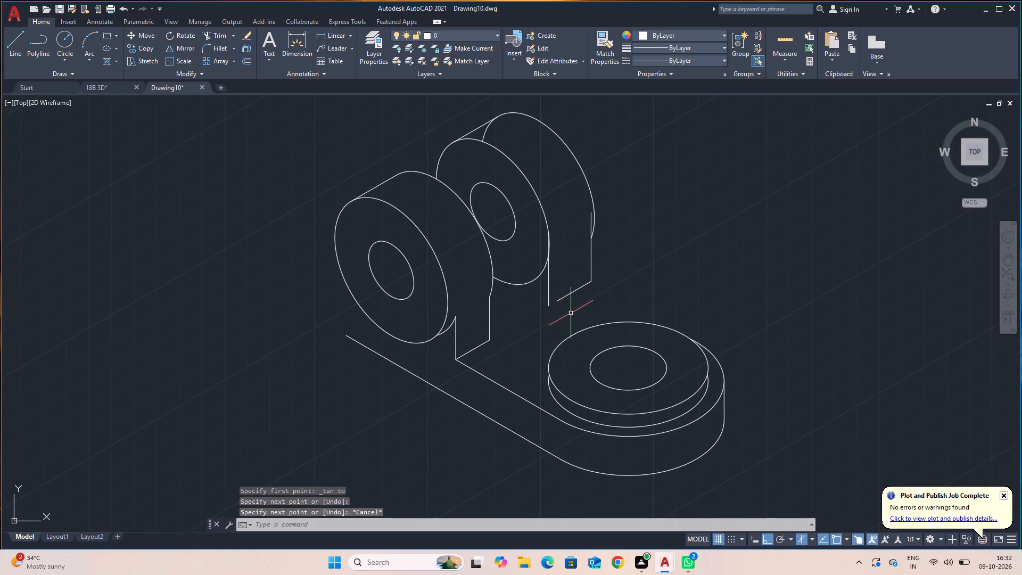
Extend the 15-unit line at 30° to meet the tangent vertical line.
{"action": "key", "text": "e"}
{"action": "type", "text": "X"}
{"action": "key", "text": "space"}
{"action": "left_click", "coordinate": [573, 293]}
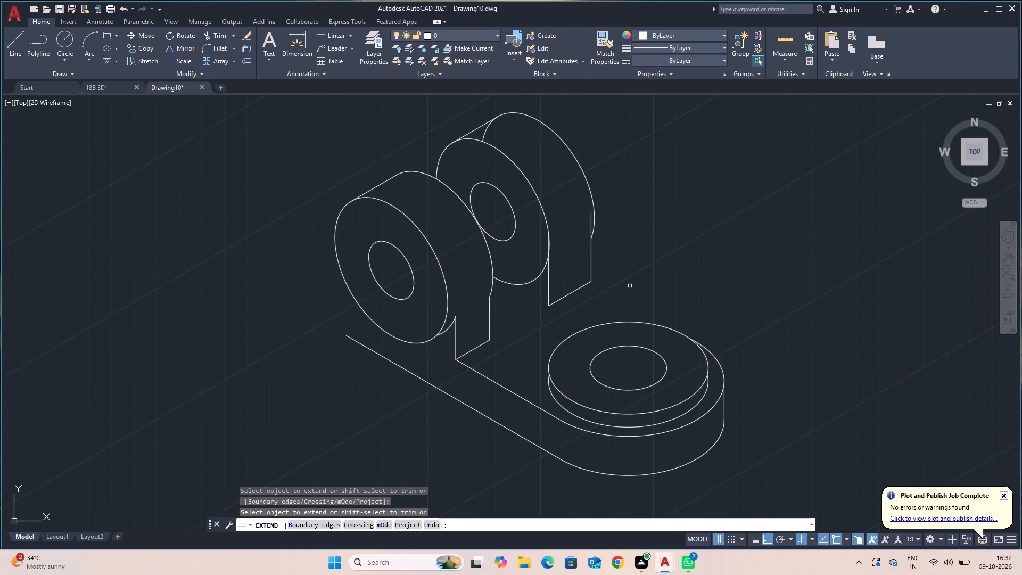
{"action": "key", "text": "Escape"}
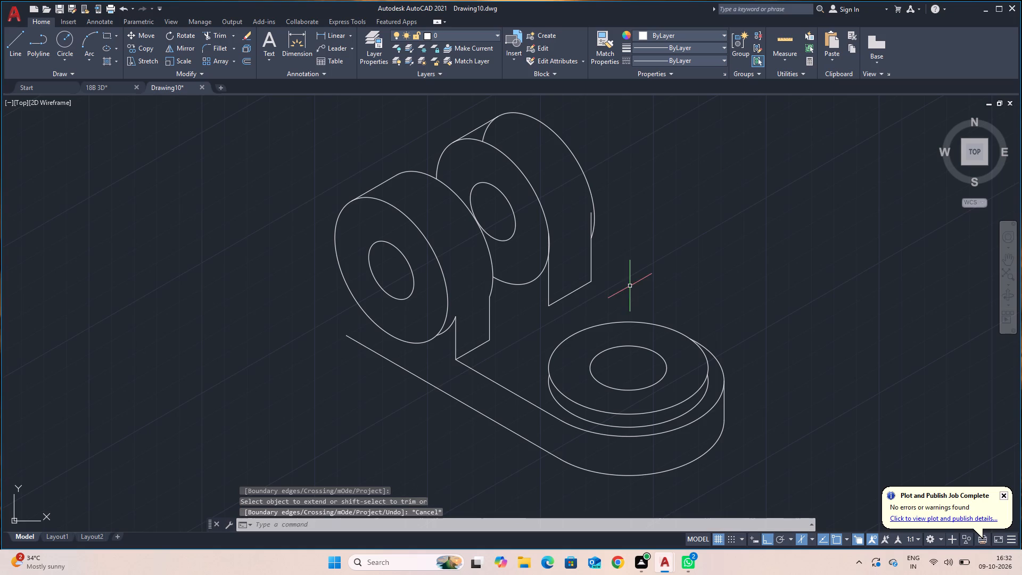
Trim the rearmost isocircle's hidden upper arc between the 30° connecting line and the 45-unit isocircle copy.
{"action": "key", "text": "r"}
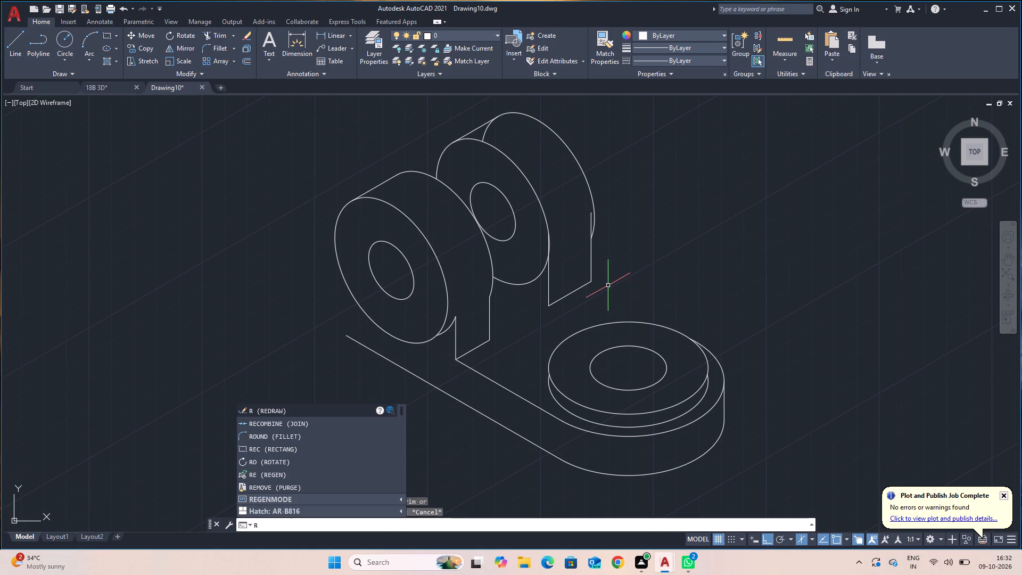
{"action": "key", "text": "BackSpace"}
{"action": "type", "text": "TR"}
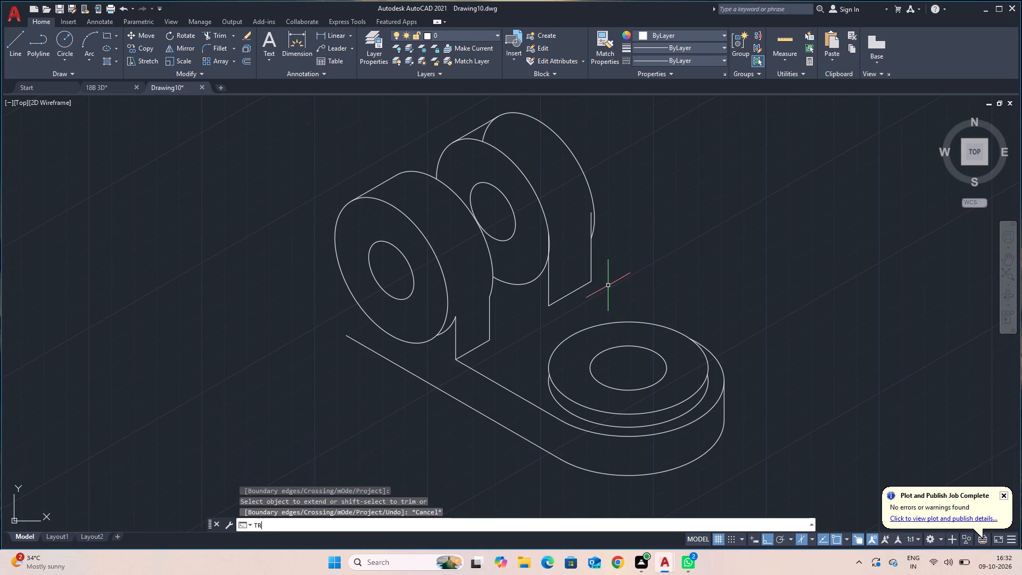
{"action": "key", "text": "space"}
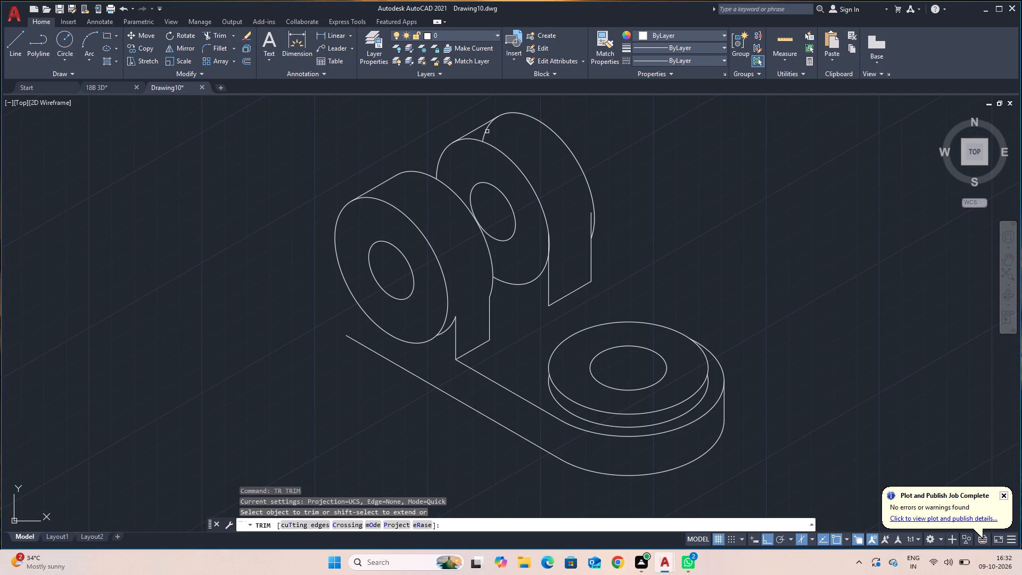
{"action": "left_click", "coordinate": [487, 132]}
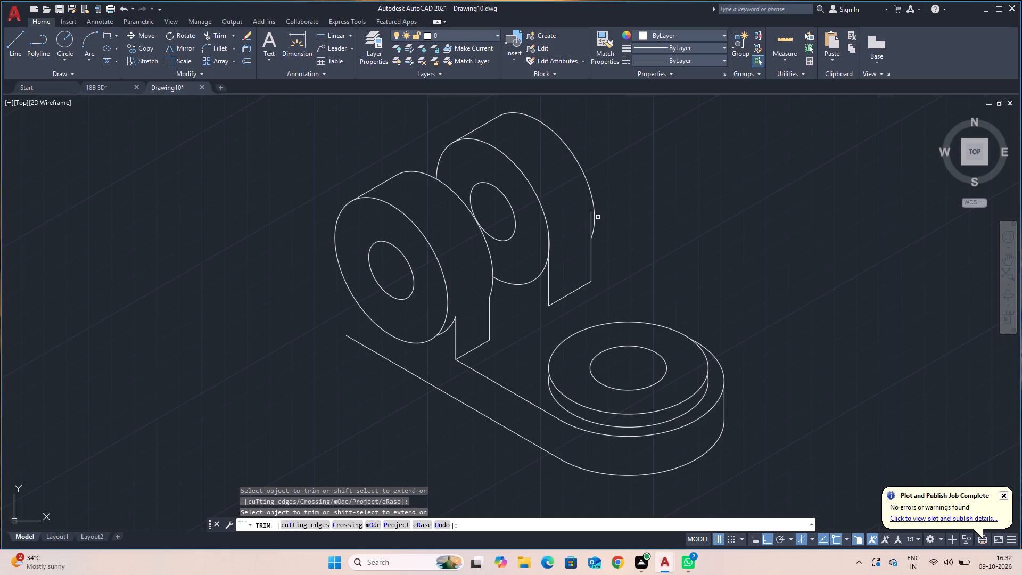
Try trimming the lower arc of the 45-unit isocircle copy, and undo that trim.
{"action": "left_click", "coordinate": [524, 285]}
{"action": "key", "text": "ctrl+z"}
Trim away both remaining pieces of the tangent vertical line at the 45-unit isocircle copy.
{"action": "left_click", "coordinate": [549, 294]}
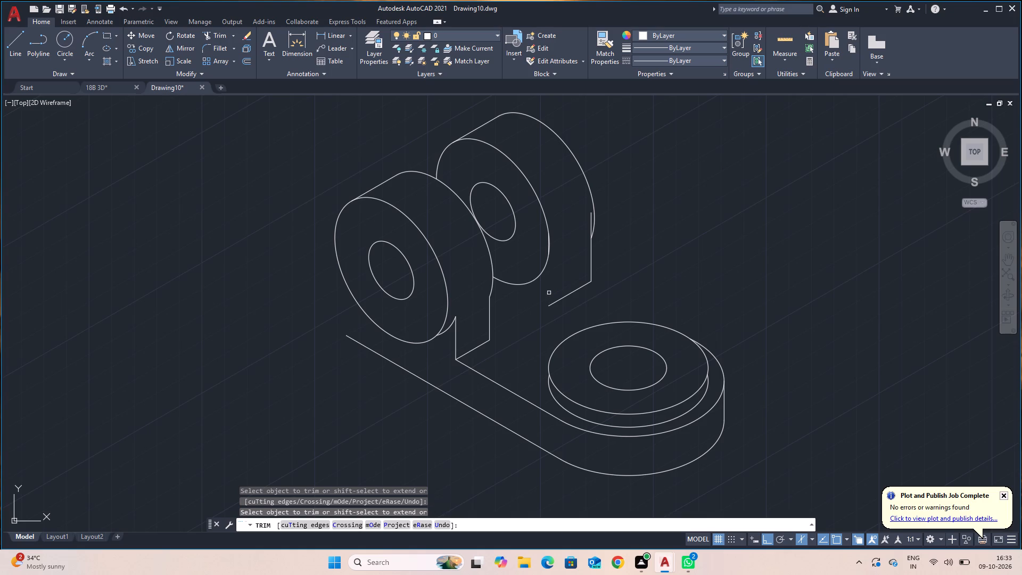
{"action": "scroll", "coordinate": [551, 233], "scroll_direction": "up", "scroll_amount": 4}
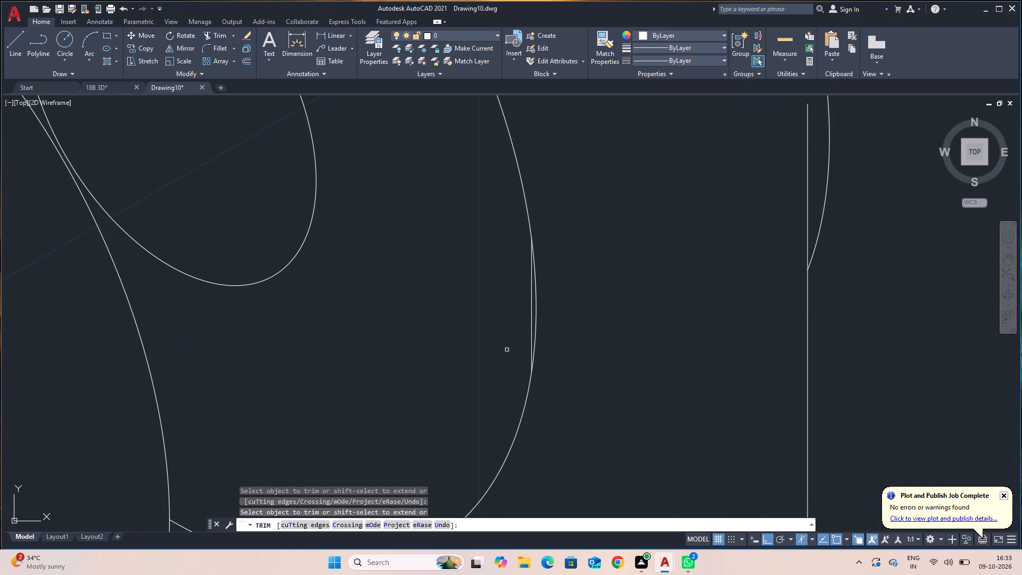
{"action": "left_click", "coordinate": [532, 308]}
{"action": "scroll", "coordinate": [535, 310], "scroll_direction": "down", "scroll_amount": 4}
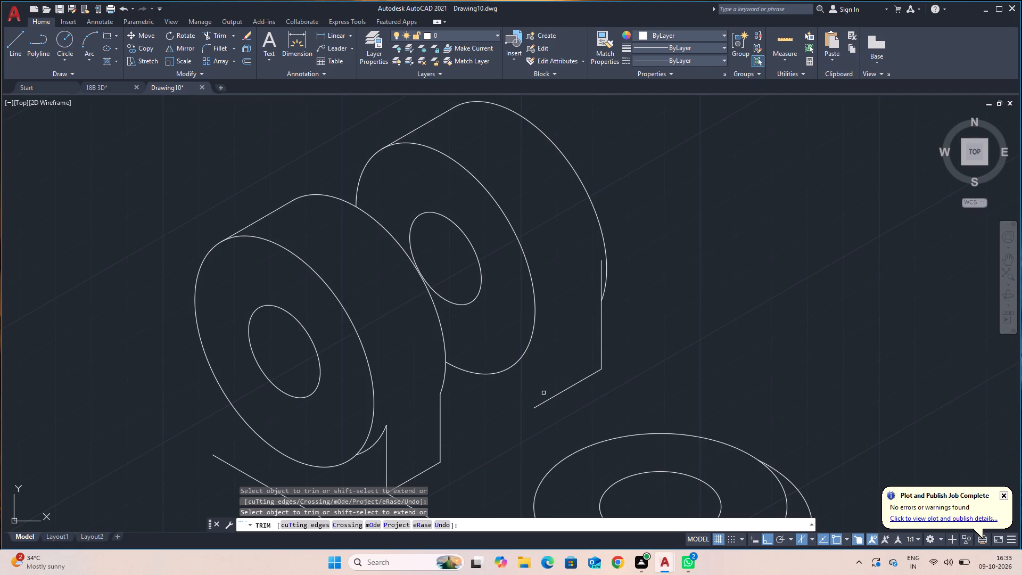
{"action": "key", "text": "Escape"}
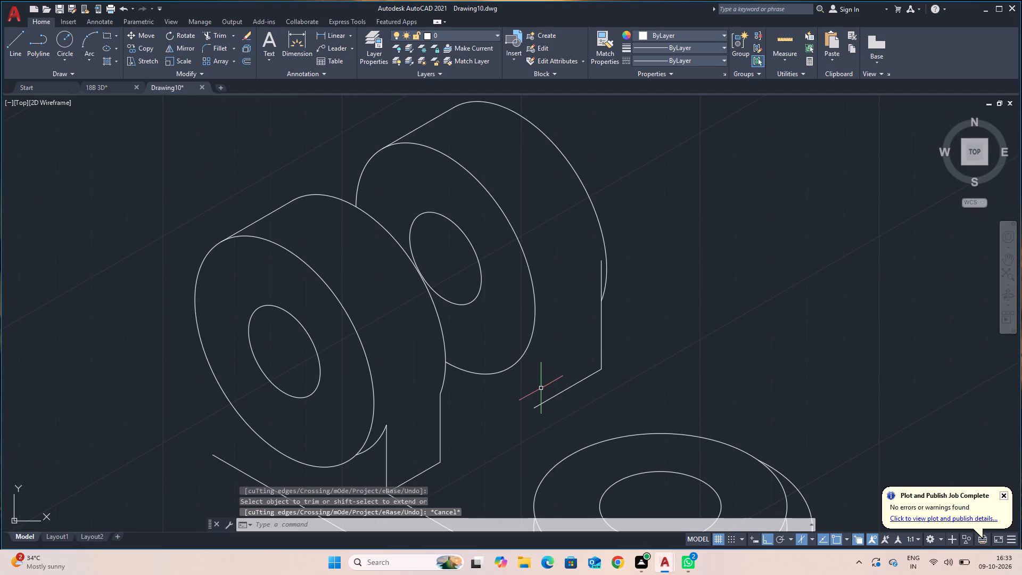
Delete the short 30° line at the bottom of the rear upright's vertical edge.
{"action": "left_click", "coordinate": [542, 402]}
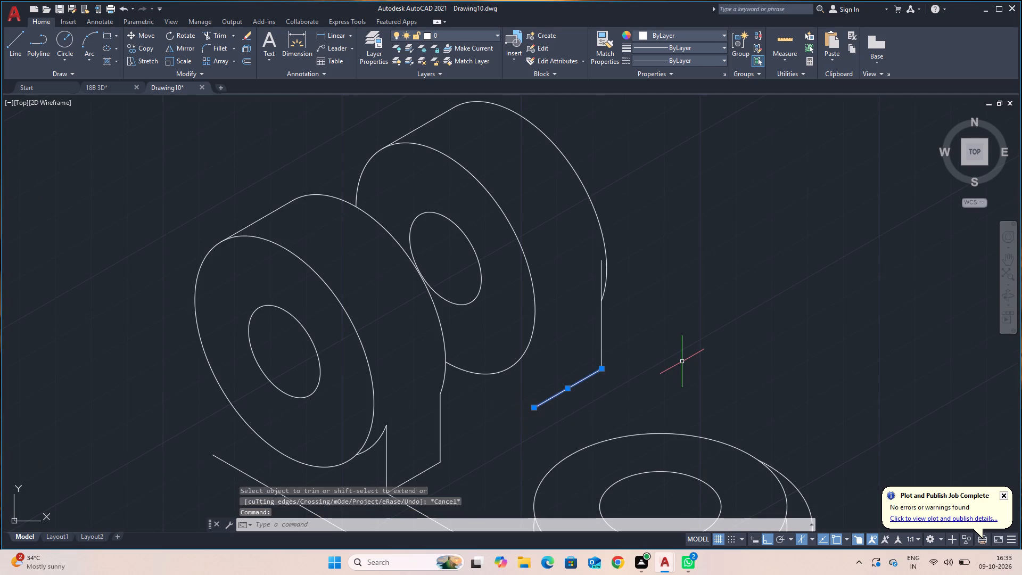
{"action": "key", "text": "Delete"}
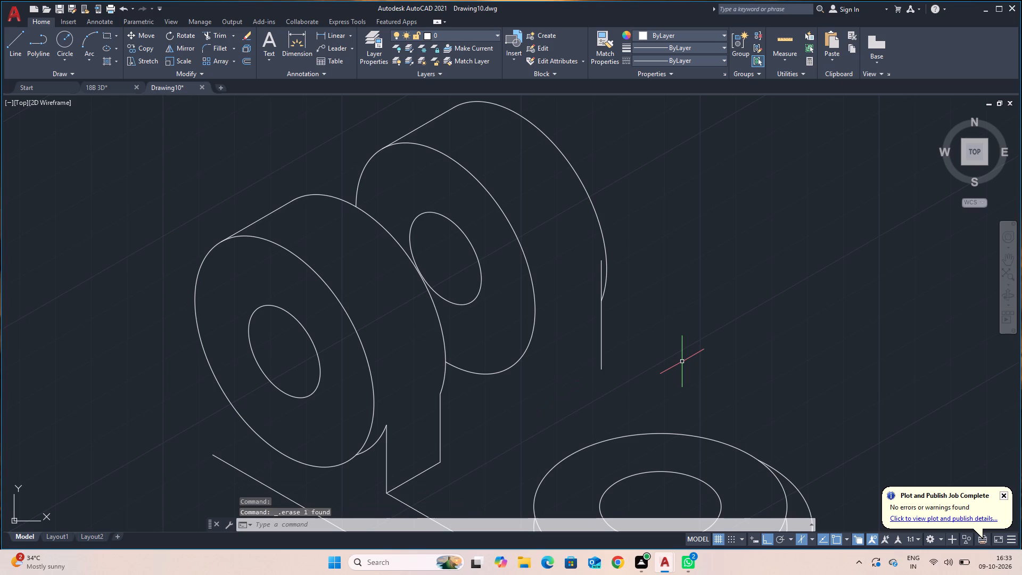
{"action": "left_click", "coordinate": [513, 364]}
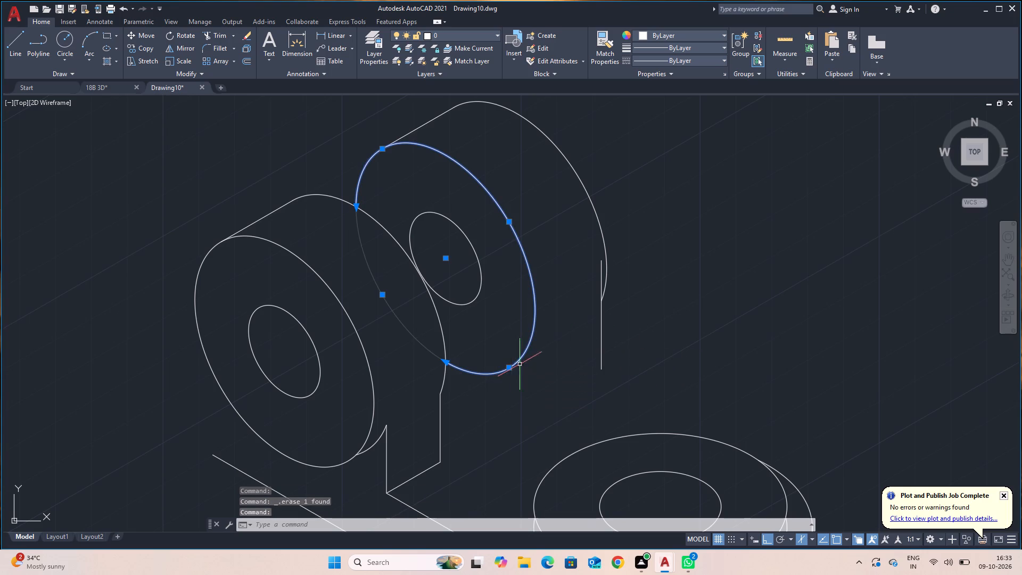
{"action": "key", "text": "Escape"}
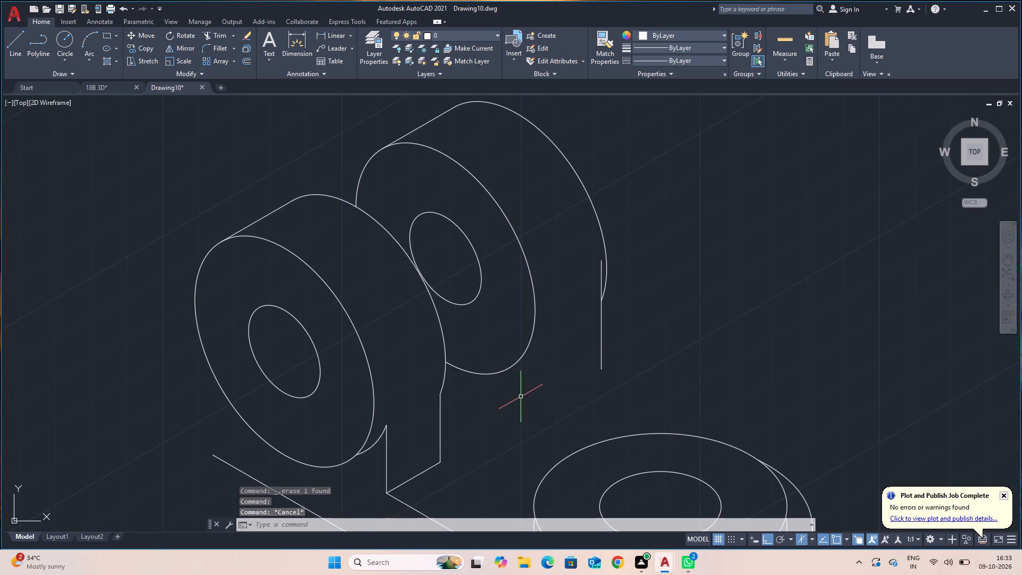
Start another Trim operation on the upright ends.
{"action": "type", "text": "TR"}
{"action": "key", "text": "Return"}
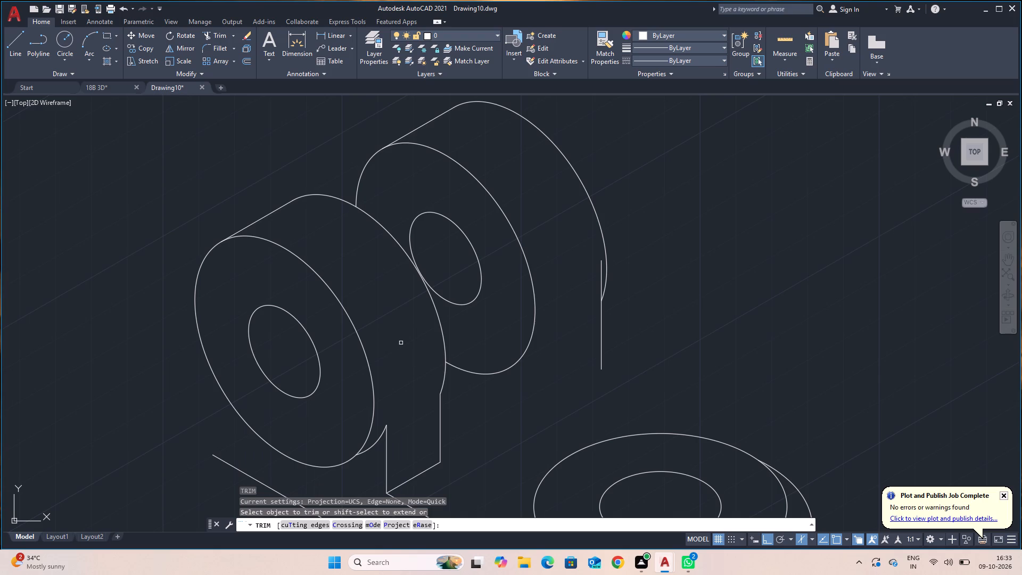
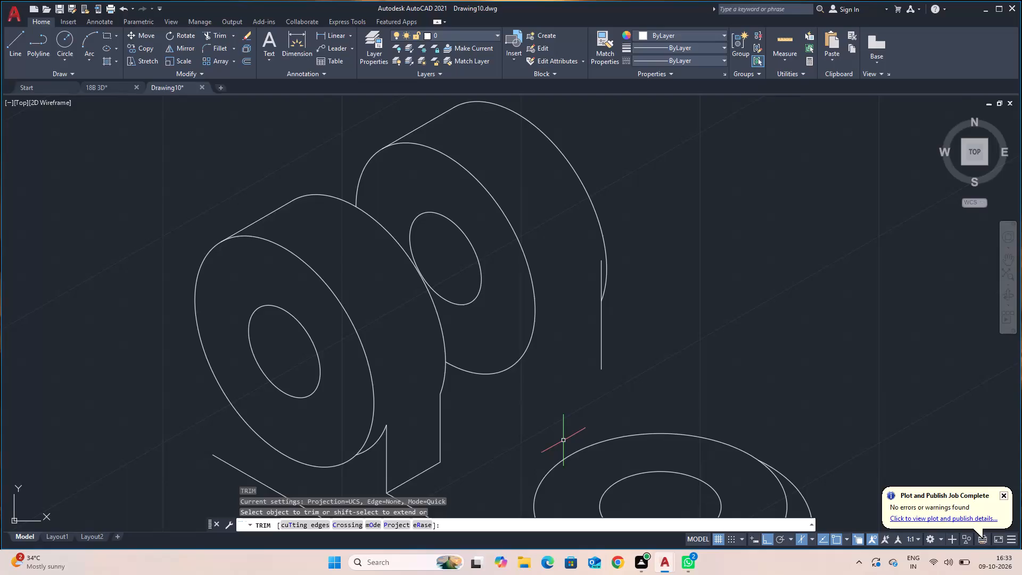
Undo the last two trims and the erase on the rear upright to restore its lower edges.
{"action": "key", "text": "ctrl+z"}
{"action": "key", "text": "ctrl+z"}
{"action": "key", "text": "ctrl+z"}
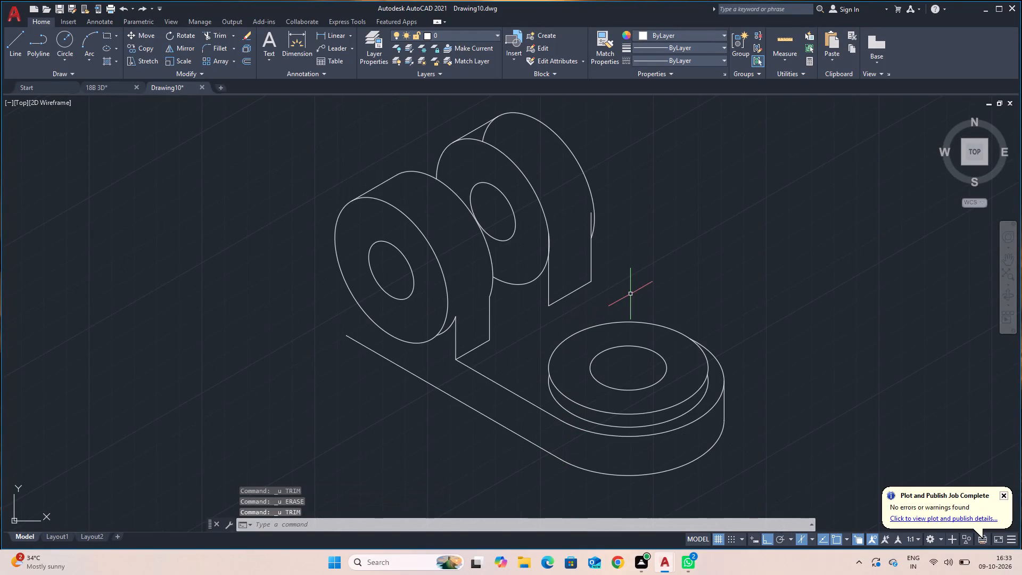
Trim the rear upright's inner vertical edge above its meeting with the front circle, and trim away that circle's lower arc.
{"action": "scroll", "coordinate": [632, 294], "scroll_direction": "up", "scroll_amount": 1}
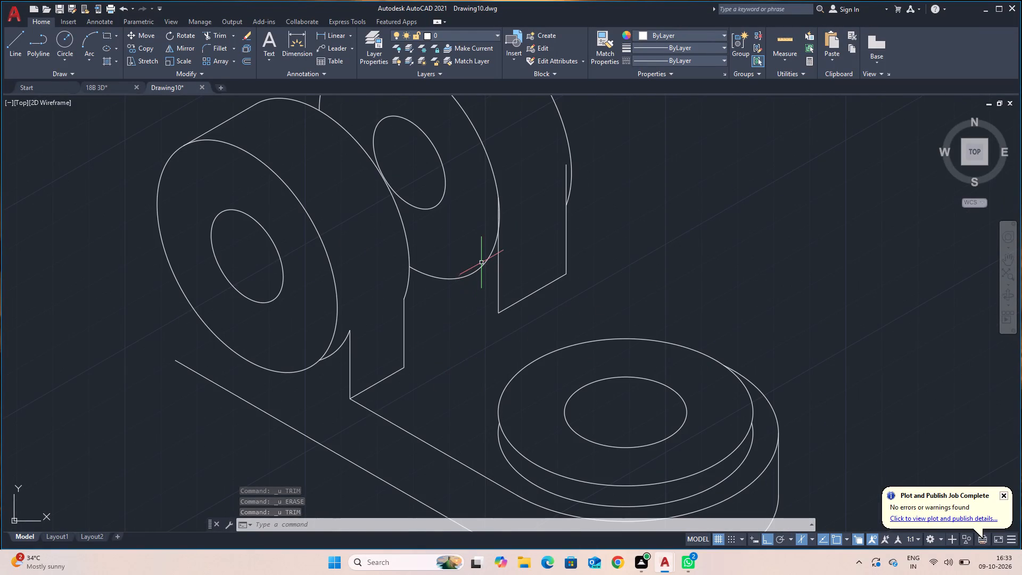
{"action": "scroll", "coordinate": [481, 262], "scroll_direction": "up", "scroll_amount": 3}
{"action": "type", "text": "TR"}
{"action": "key", "text": "space"}
{"action": "middle_click_drag", "start_coordinate": [496, 197], "coordinate": [480, 322]}
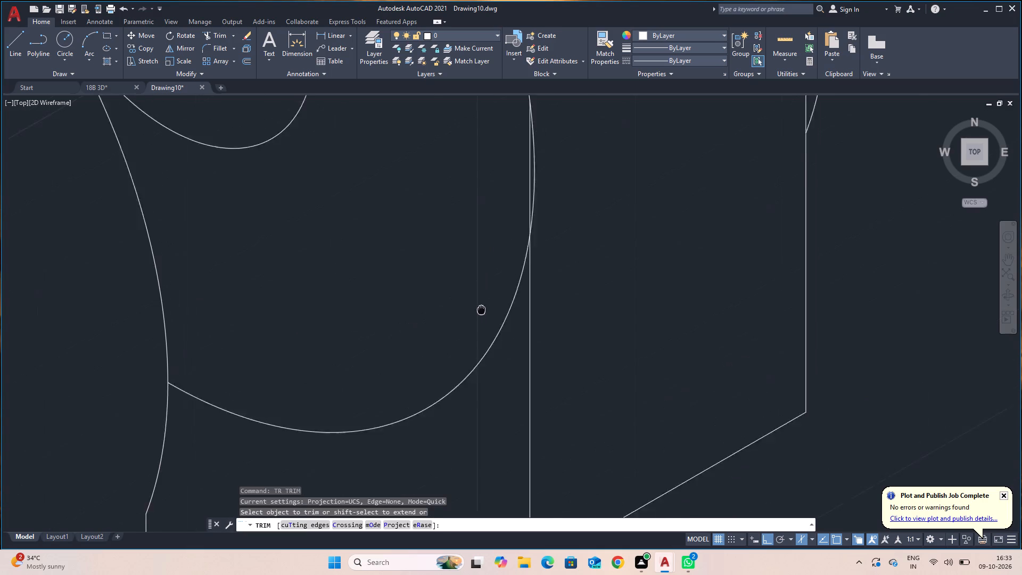
{"action": "middle_click_drag", "start_coordinate": [480, 322], "coordinate": [477, 338]}
{"action": "left_click", "coordinate": [524, 217]}
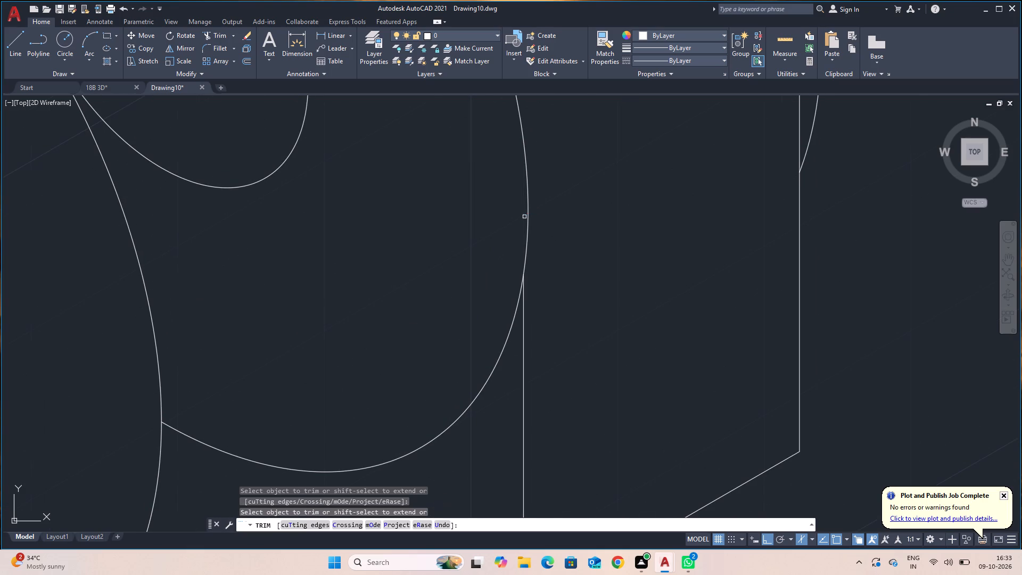
{"action": "scroll", "coordinate": [478, 244], "scroll_direction": "down", "scroll_amount": 3}
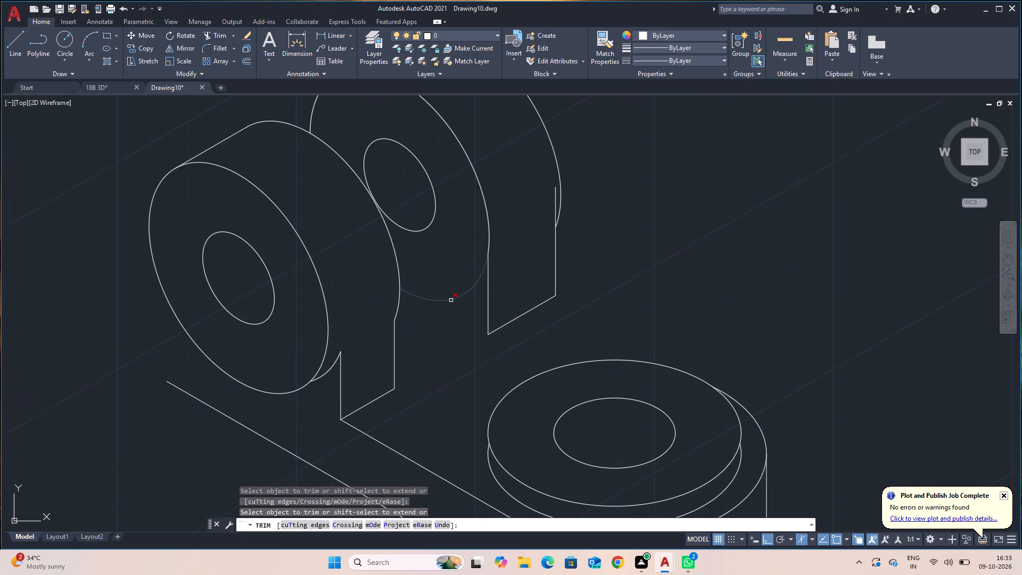
{"action": "left_click", "coordinate": [451, 300]}
Trim the hidden segment of the rear upright's back circle beneath its top tangent line.
{"action": "scroll", "coordinate": [467, 306], "scroll_direction": "down", "scroll_amount": 1}
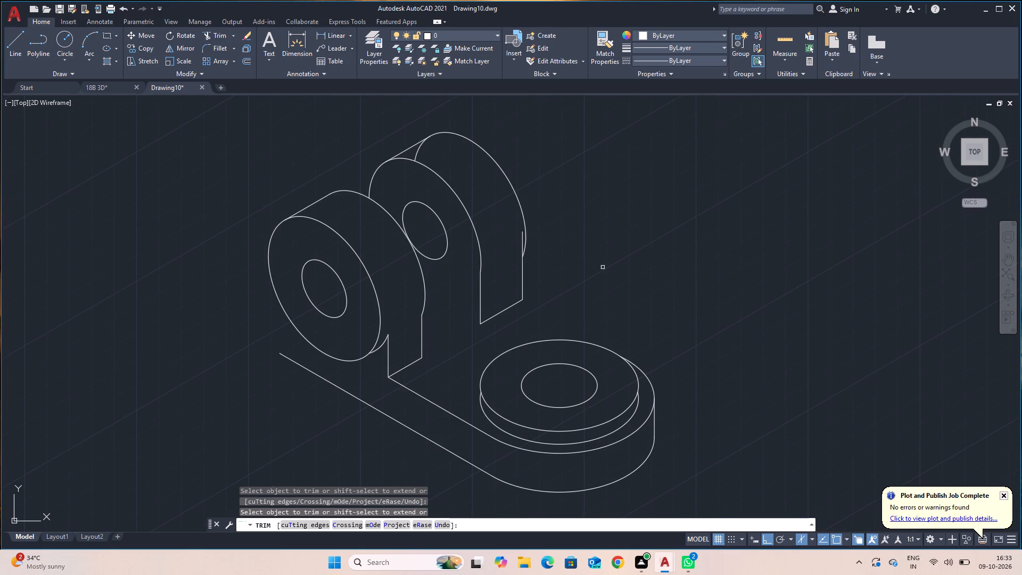
{"action": "scroll", "coordinate": [594, 283], "scroll_direction": "down", "scroll_amount": 1}
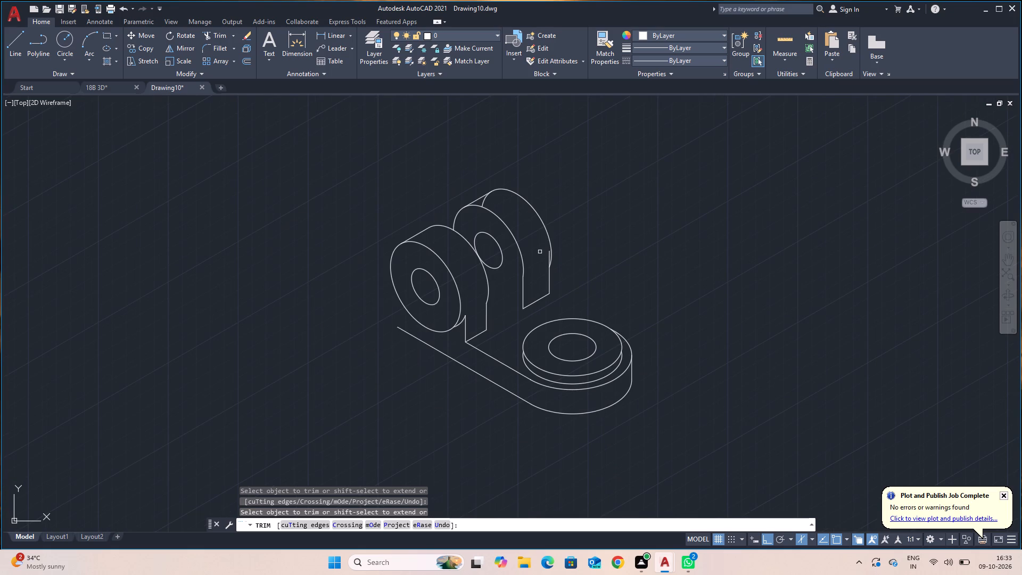
{"action": "left_click", "coordinate": [483, 202]}
{"action": "key", "text": "Escape"}
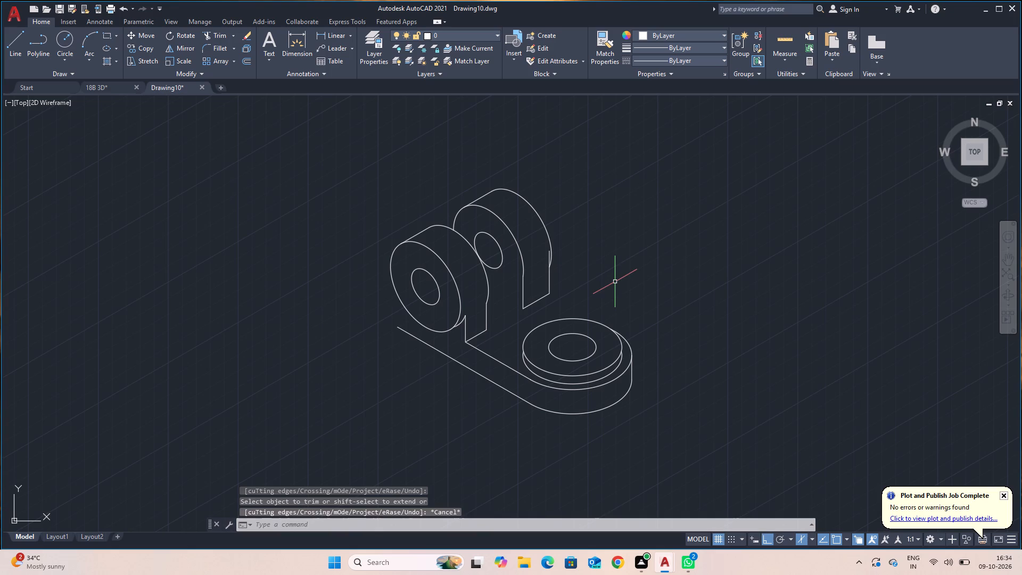
Draw the base's rear top edge along the left isoplane, from the boss's edge at the rounded end to the rear upright's outer bottom corner.
{"action": "key", "text": "l"}
{"action": "key", "text": "Return"}
{"action": "scroll", "coordinate": [591, 277], "scroll_direction": "up", "scroll_amount": 4}
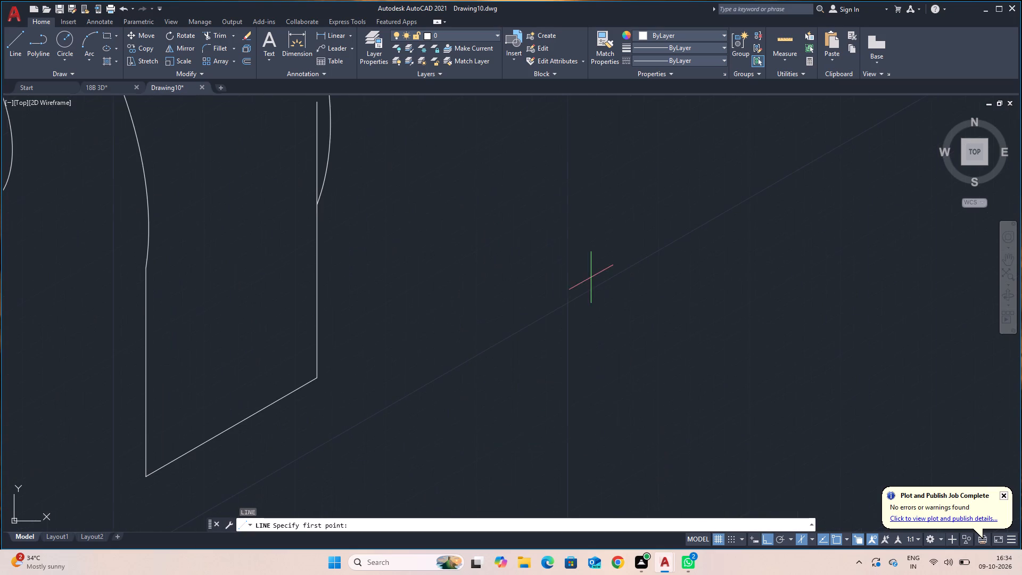
{"action": "scroll", "coordinate": [632, 364], "scroll_direction": "down", "scroll_amount": 1}
{"action": "middle_click_drag", "start_coordinate": [625, 363], "coordinate": [553, 0]}
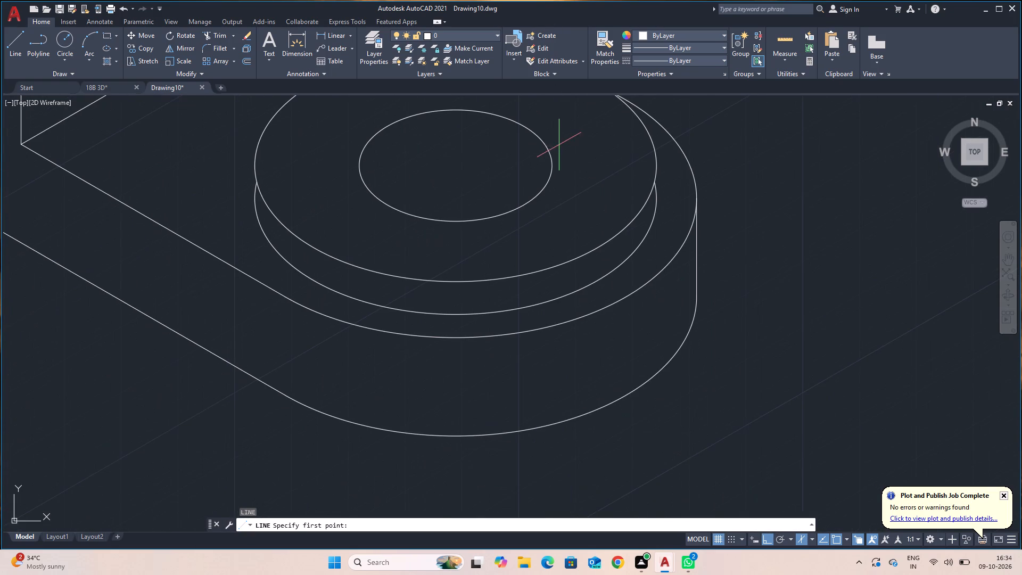
{"action": "middle_click_drag", "start_coordinate": [561, 146], "coordinate": [557, 346]}
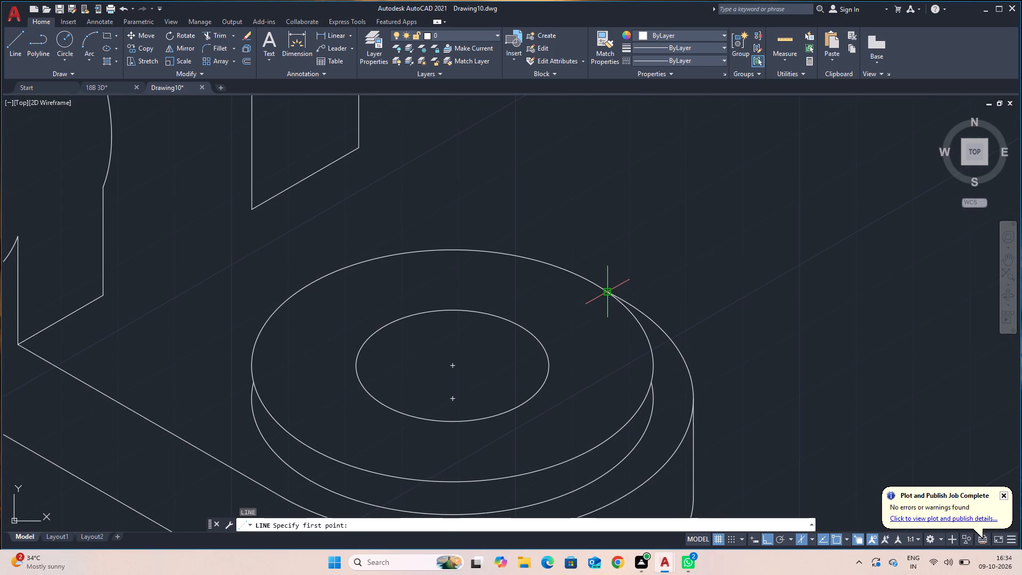
{"action": "left_click", "coordinate": [607, 290]}
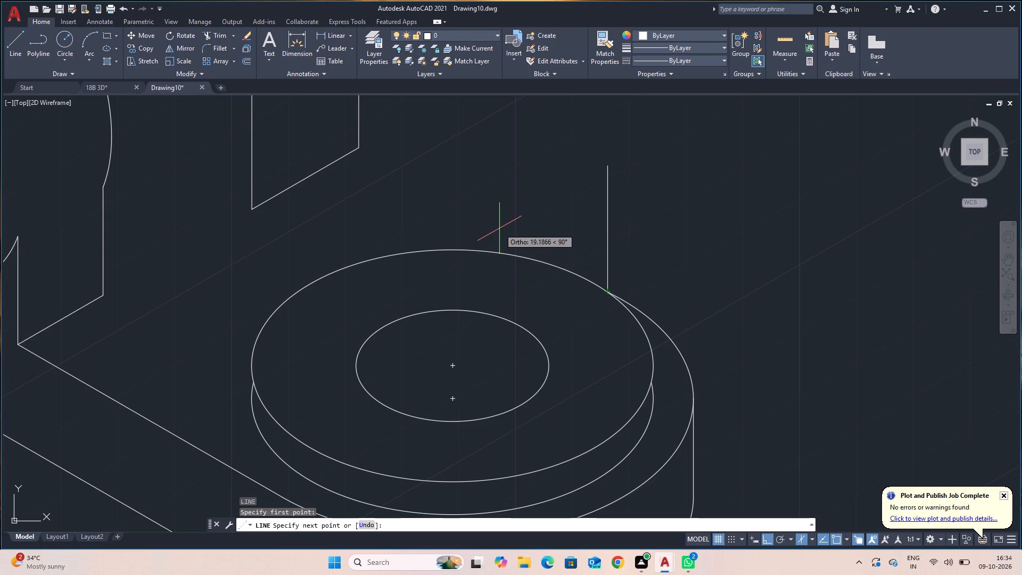
{"action": "key", "text": "F5"}
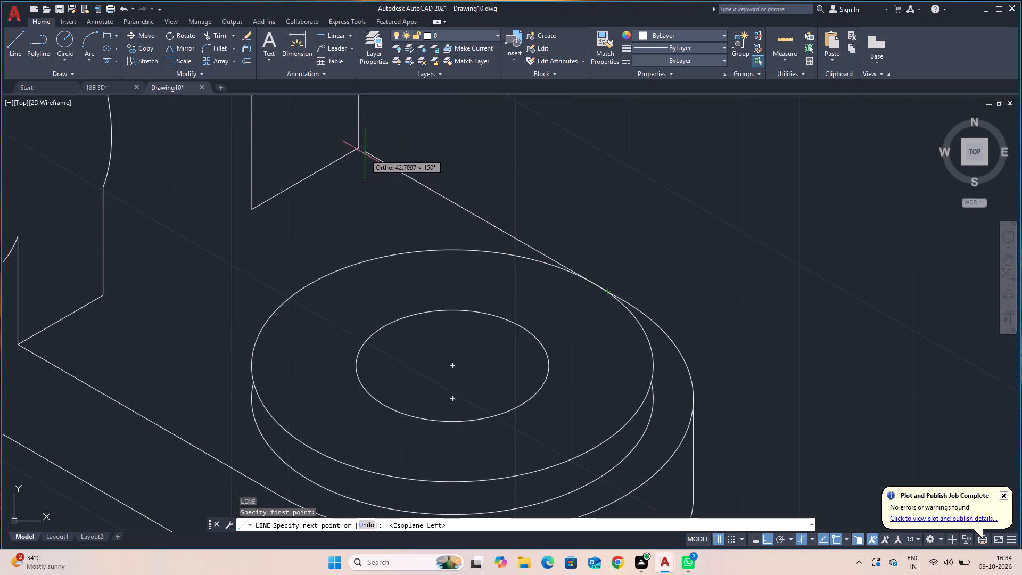
{"action": "left_click", "coordinate": [359, 150]}
{"action": "key", "text": "Escape"}
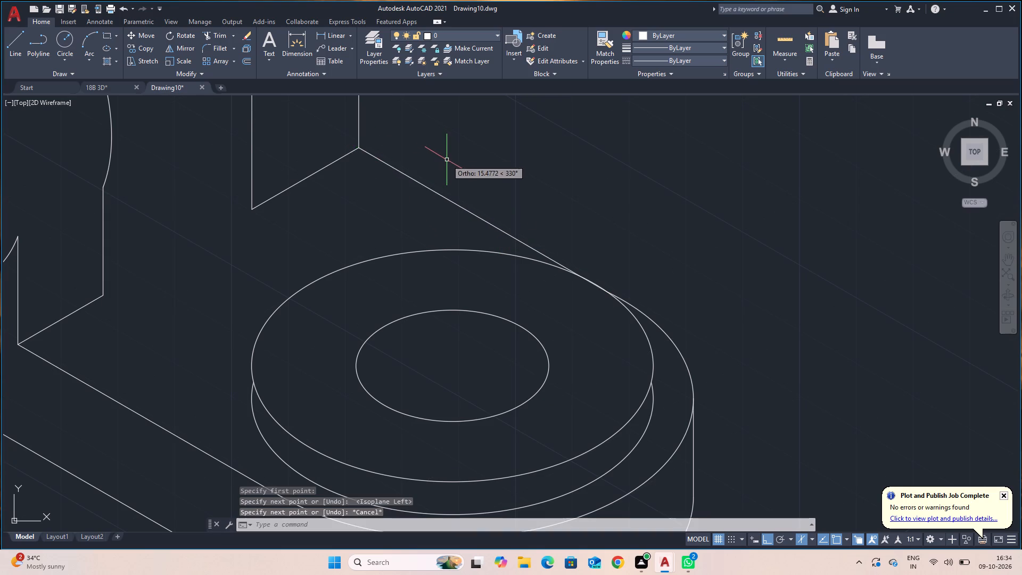
Draw a 150° line from the rear upright's inner bottom corner to behind the front upright.
{"action": "scroll", "coordinate": [444, 160], "scroll_direction": "down", "scroll_amount": 2}
{"action": "middle_click_drag", "start_coordinate": [494, 167], "coordinate": [515, 312]}
{"action": "key", "text": "space"}
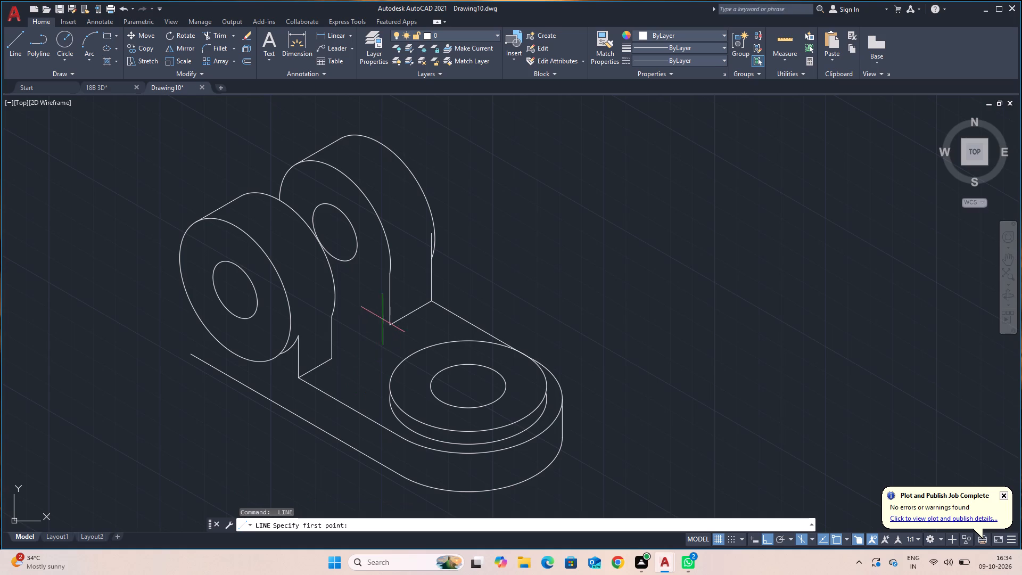
{"action": "left_click", "coordinate": [391, 325]}
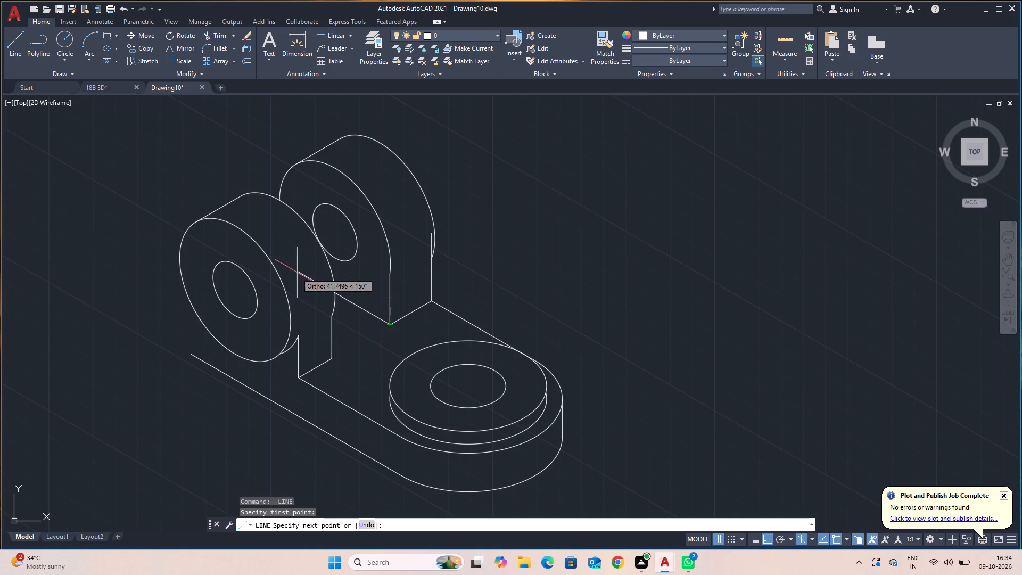
{"action": "left_click", "coordinate": [281, 242]}
{"action": "key", "text": "Escape"}
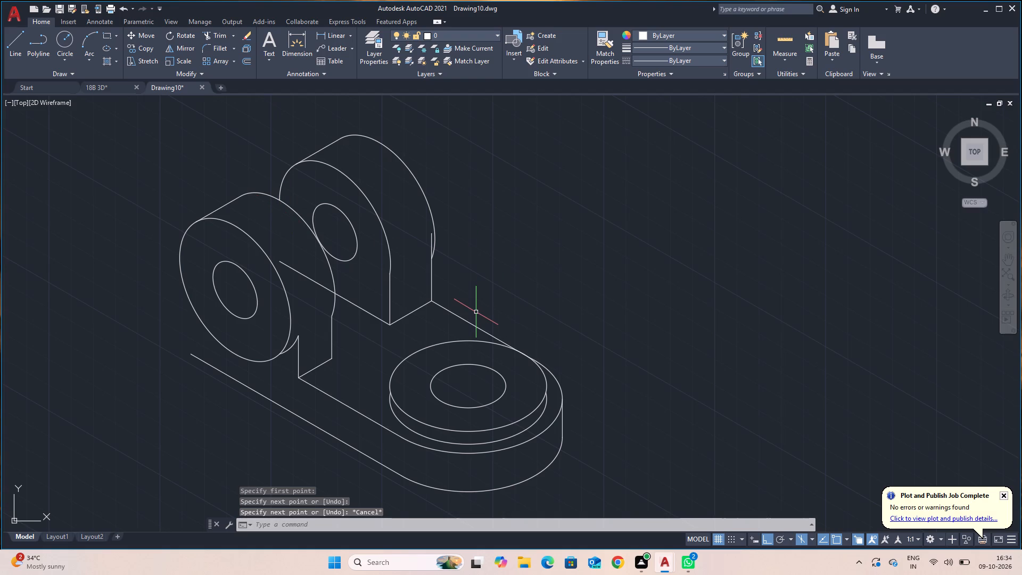
Trim the part of the rear upright's new bottom line that is hidden behind the front upright.
{"action": "type", "text": "TR"}
{"action": "key", "text": "space"}
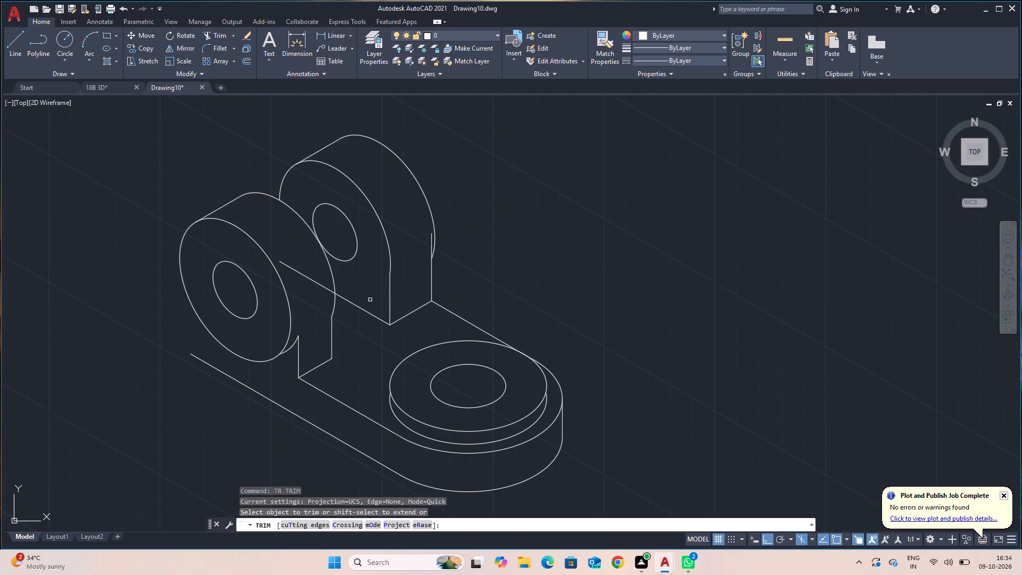
{"action": "left_click", "coordinate": [312, 280]}
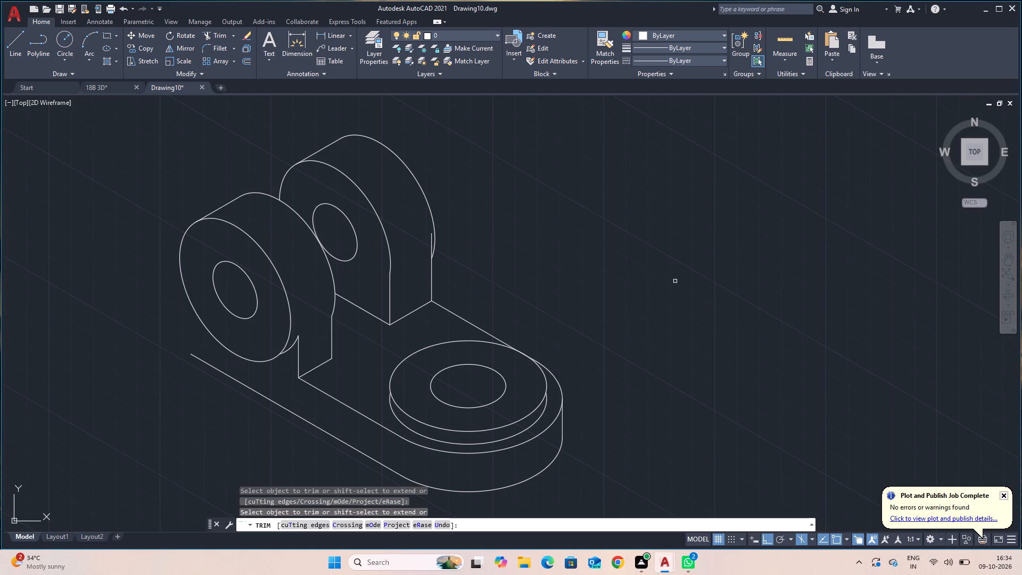
{"action": "key", "text": "Escape"}
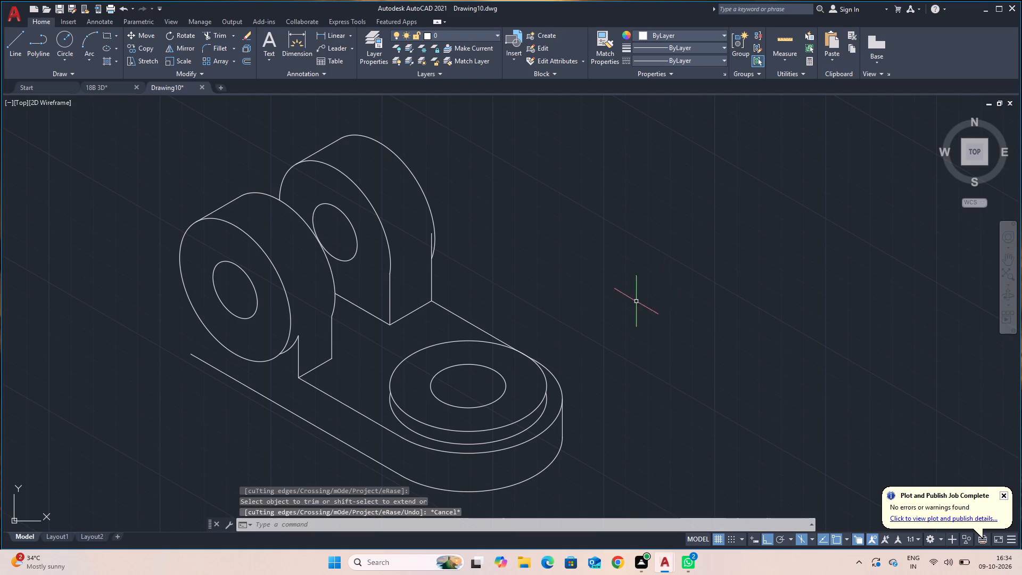
Draw a vertical line about 26 units up from the open end of the base's lower front edge, crossing the front upright's circle.
{"action": "type", "text": "L"}
{"action": "key", "text": "space"}
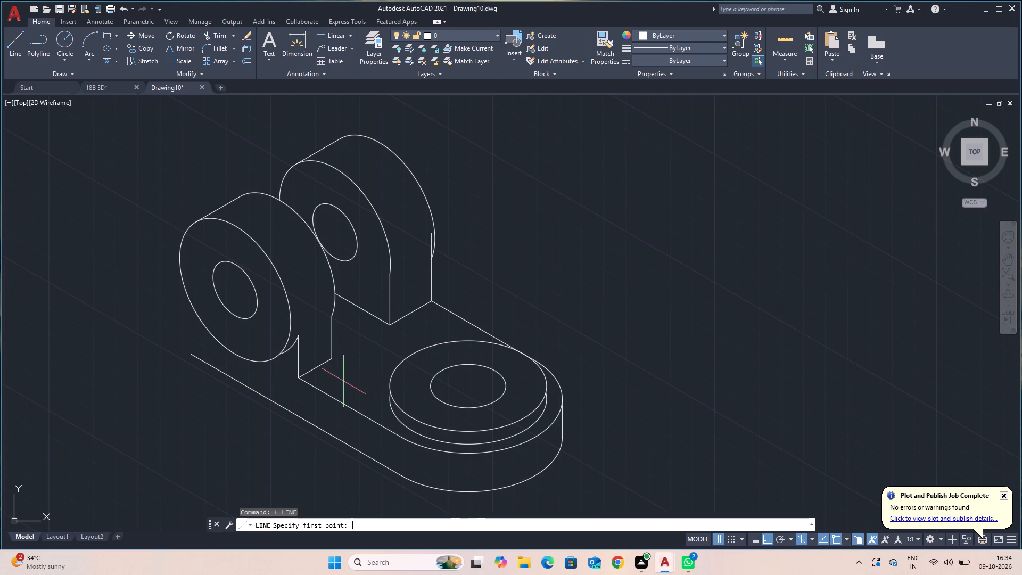
{"action": "left_click", "coordinate": [192, 356]}
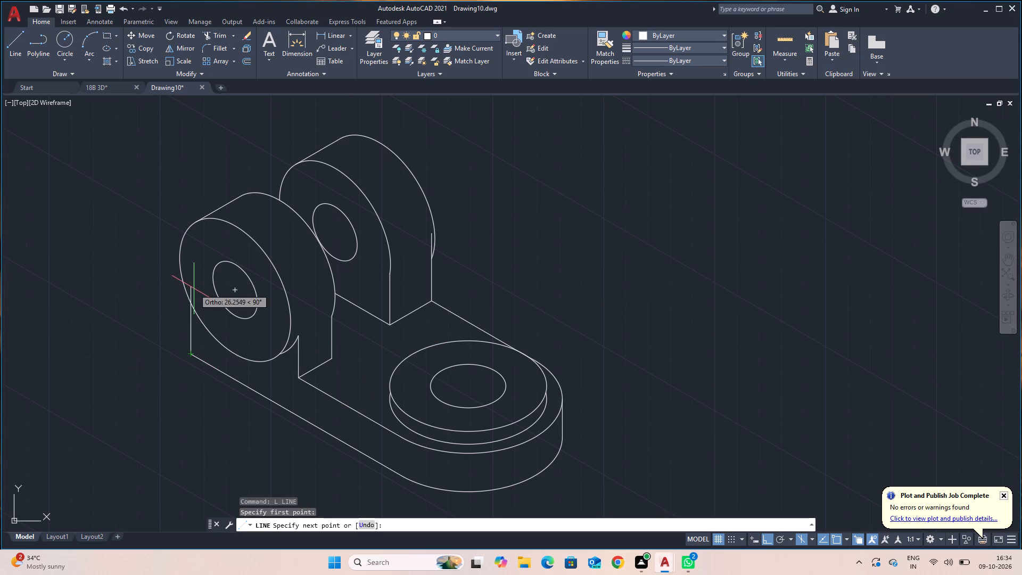
{"action": "left_click", "coordinate": [194, 289]}
{"action": "key", "text": "Escape"}
Trim the new vertical line's excess inside the front upright's outer circle.
{"action": "type", "text": "TR"}
{"action": "key", "text": "space"}
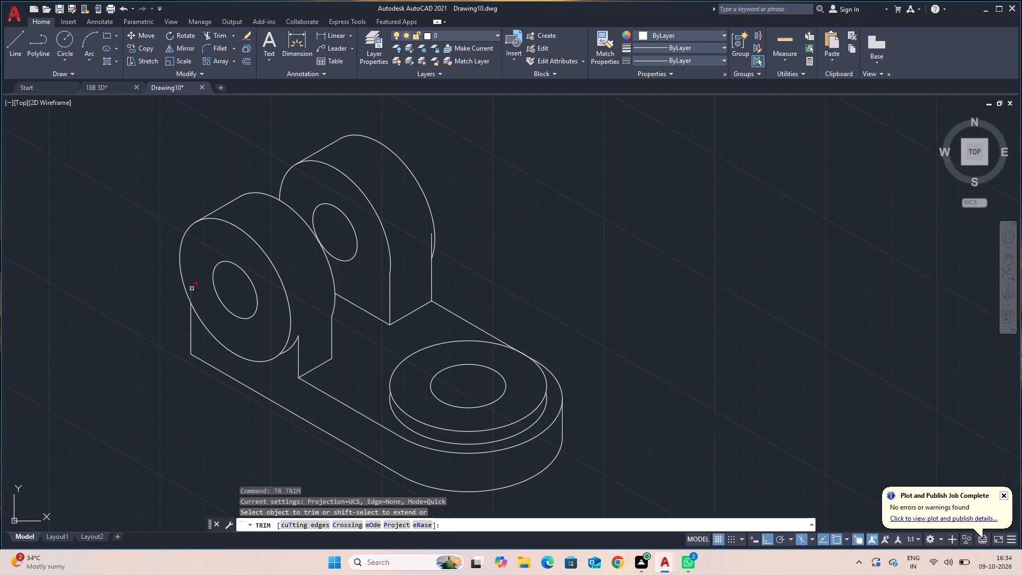
{"action": "left_click", "coordinate": [192, 289]}
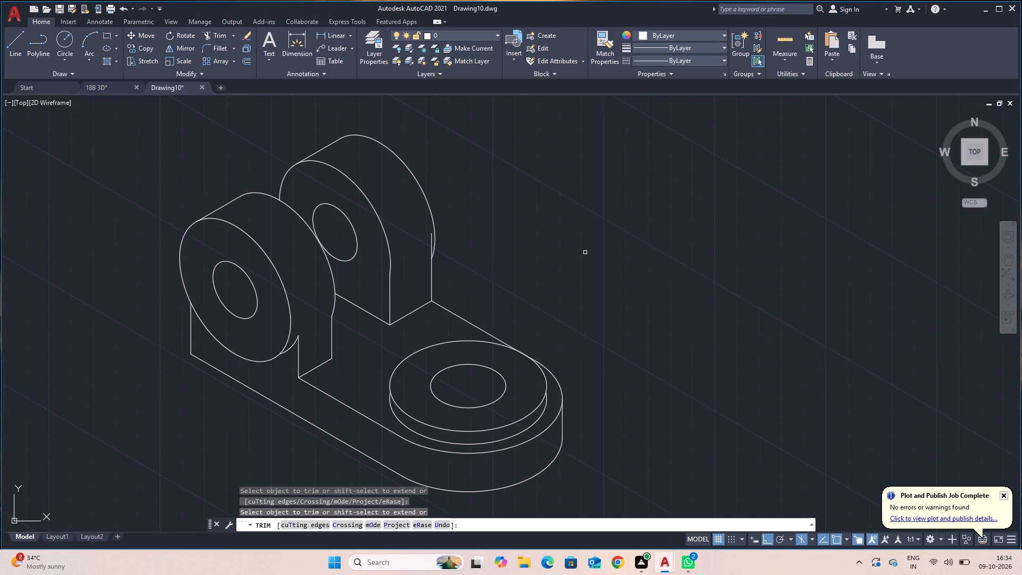
{"action": "scroll", "coordinate": [592, 260], "scroll_direction": "down", "scroll_amount": 1}
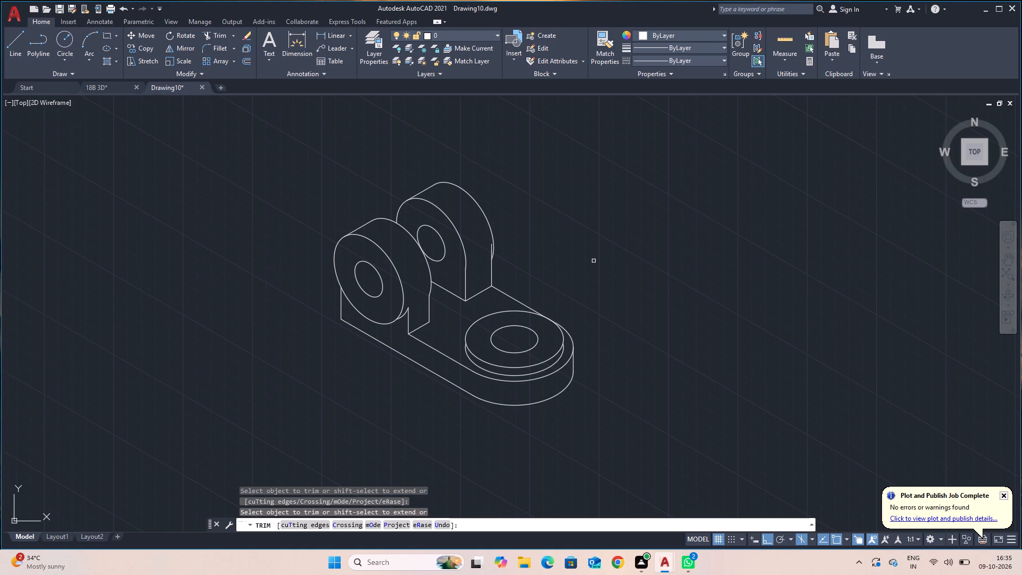
{"action": "key", "text": "Escape"}
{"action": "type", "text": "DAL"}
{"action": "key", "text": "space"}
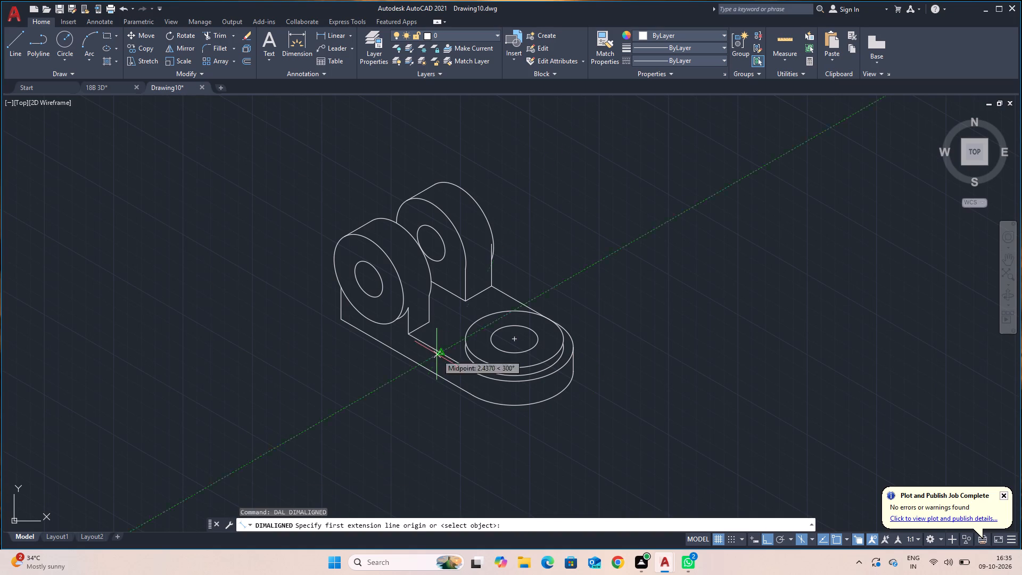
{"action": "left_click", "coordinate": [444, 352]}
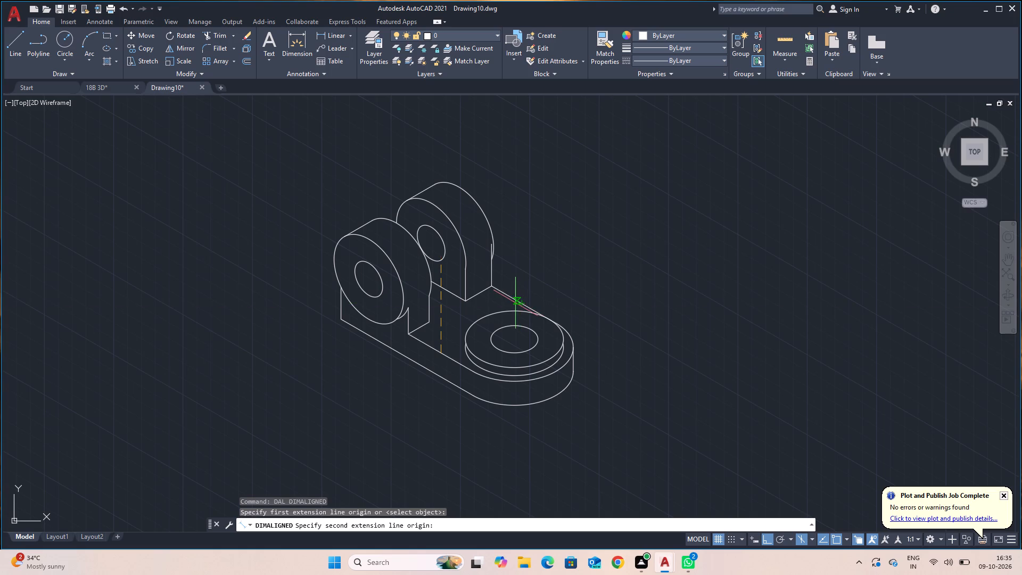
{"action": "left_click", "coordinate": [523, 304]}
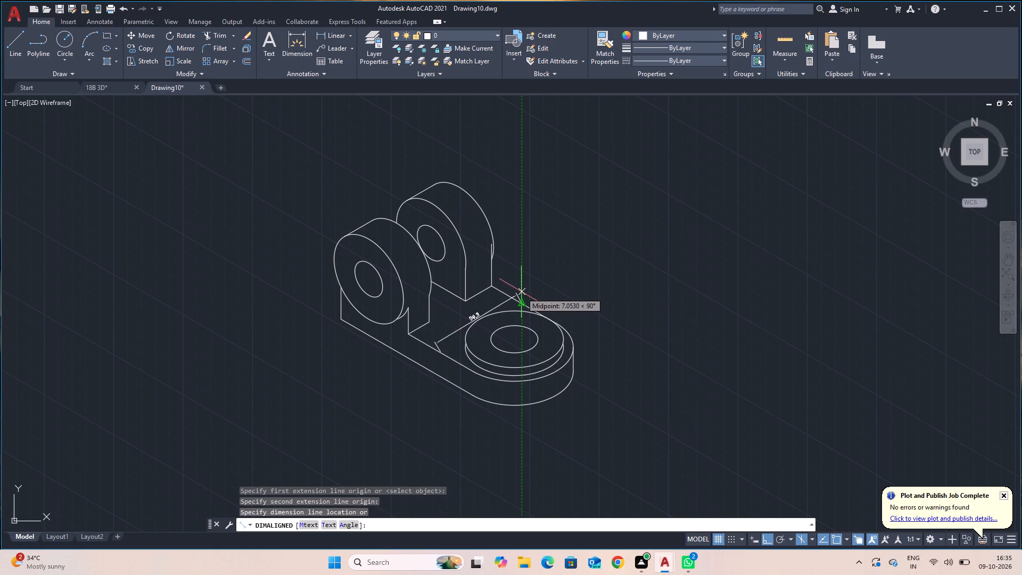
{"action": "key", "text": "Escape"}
Add an aligned dimension across the base width, between the outer bottom corners of the front and rear uprights.
{"action": "key", "text": "space"}
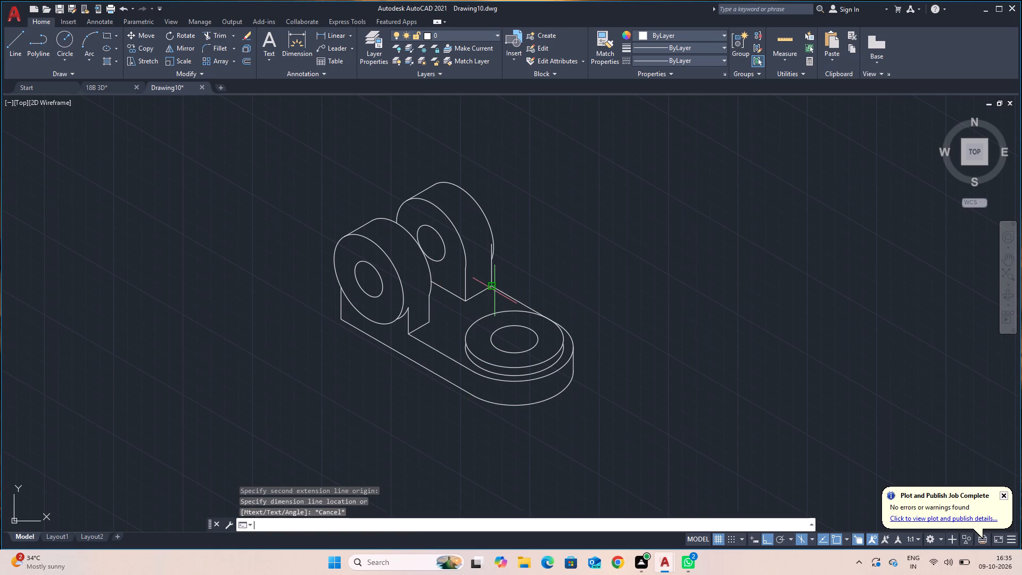
{"action": "left_click", "coordinate": [408, 333]}
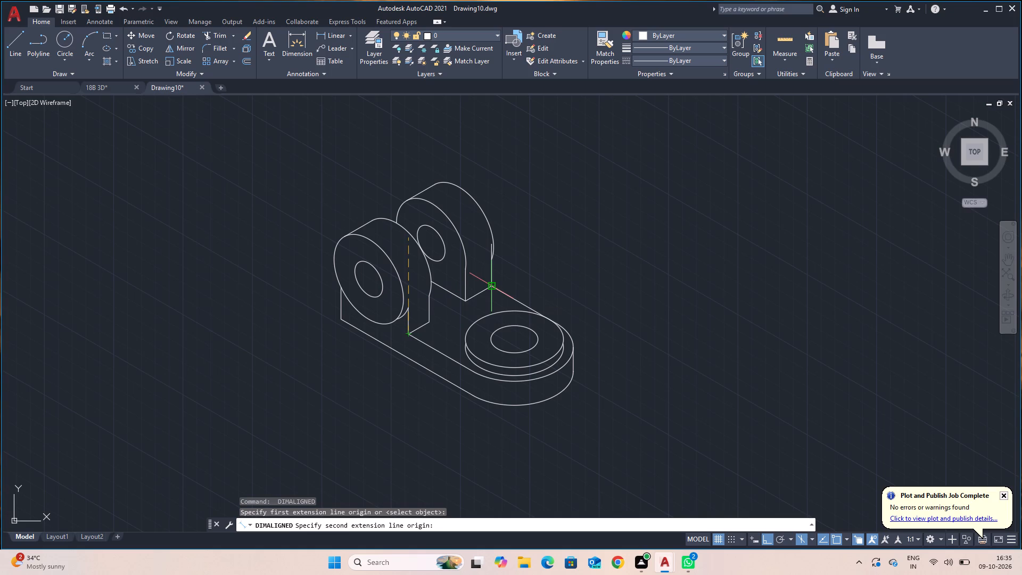
{"action": "left_click", "coordinate": [492, 287]}
{"action": "left_click", "coordinate": [500, 292]}
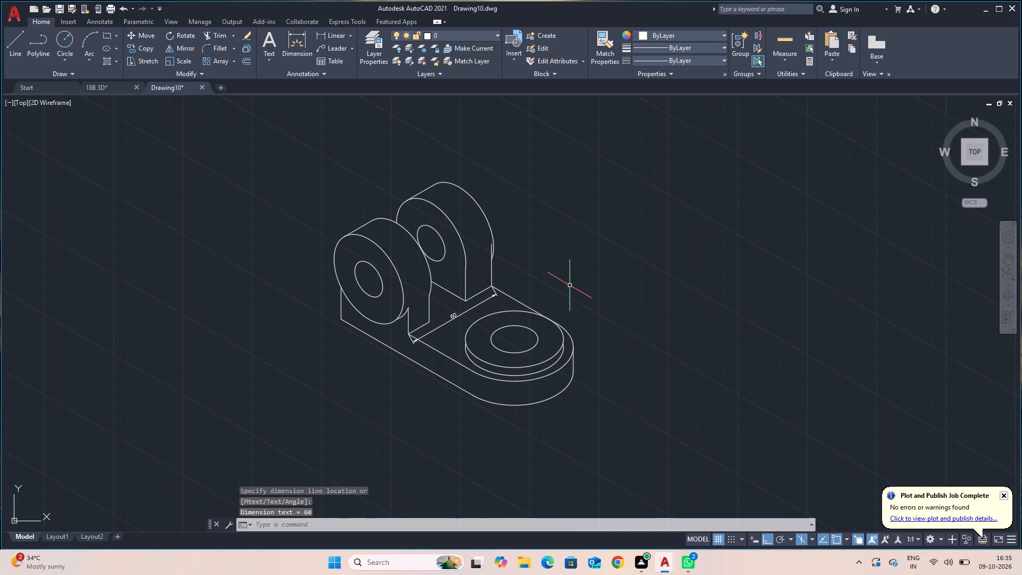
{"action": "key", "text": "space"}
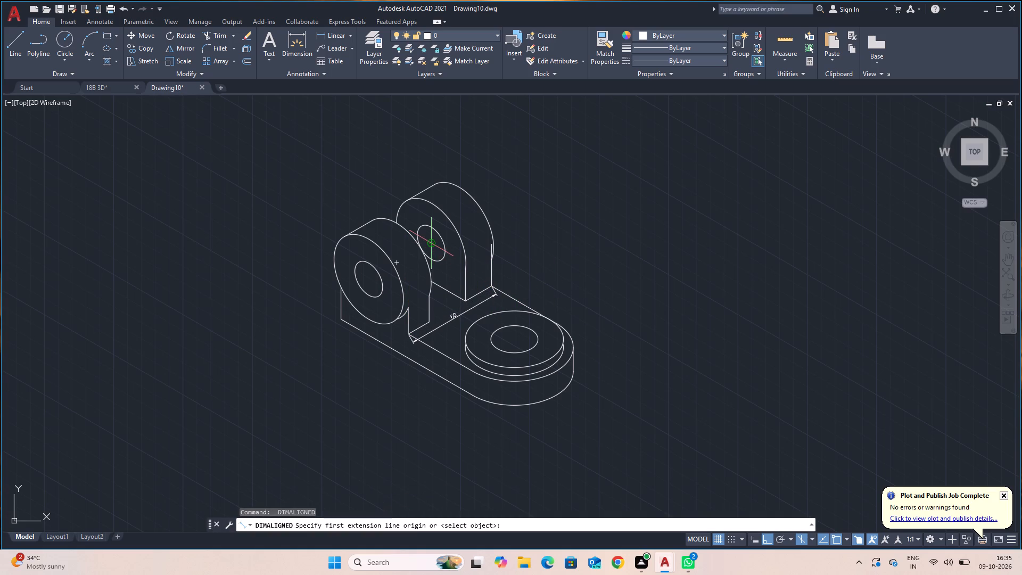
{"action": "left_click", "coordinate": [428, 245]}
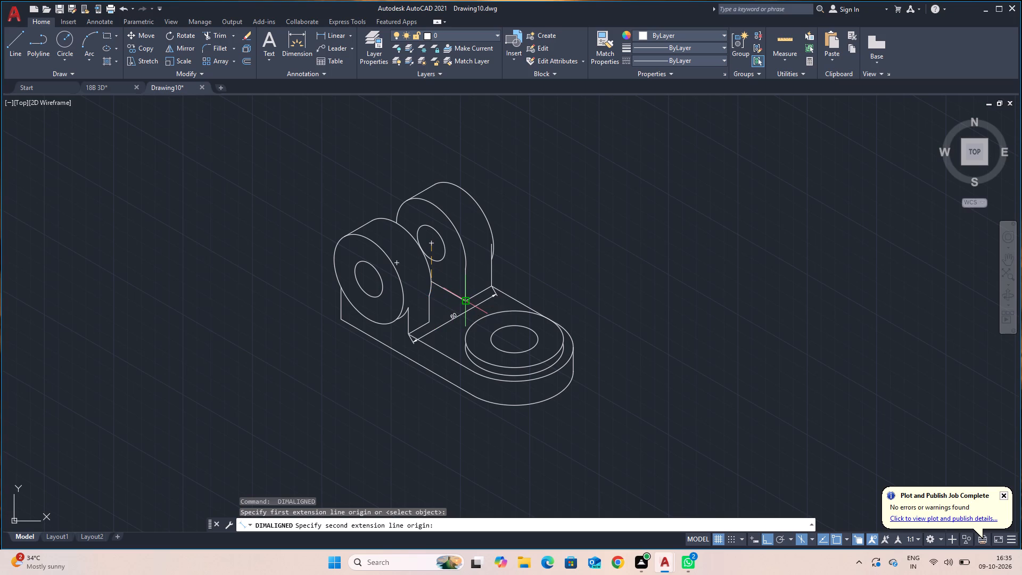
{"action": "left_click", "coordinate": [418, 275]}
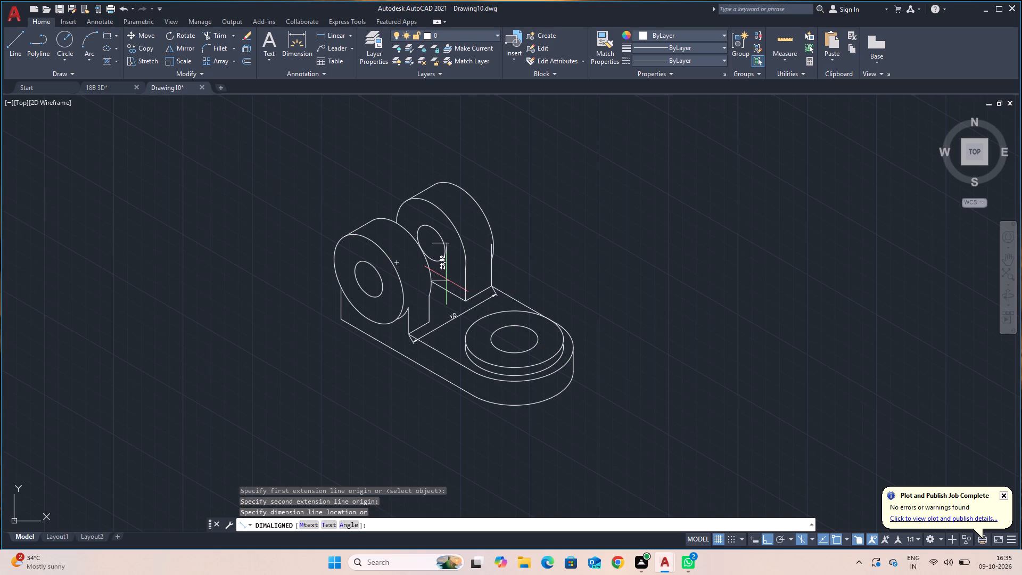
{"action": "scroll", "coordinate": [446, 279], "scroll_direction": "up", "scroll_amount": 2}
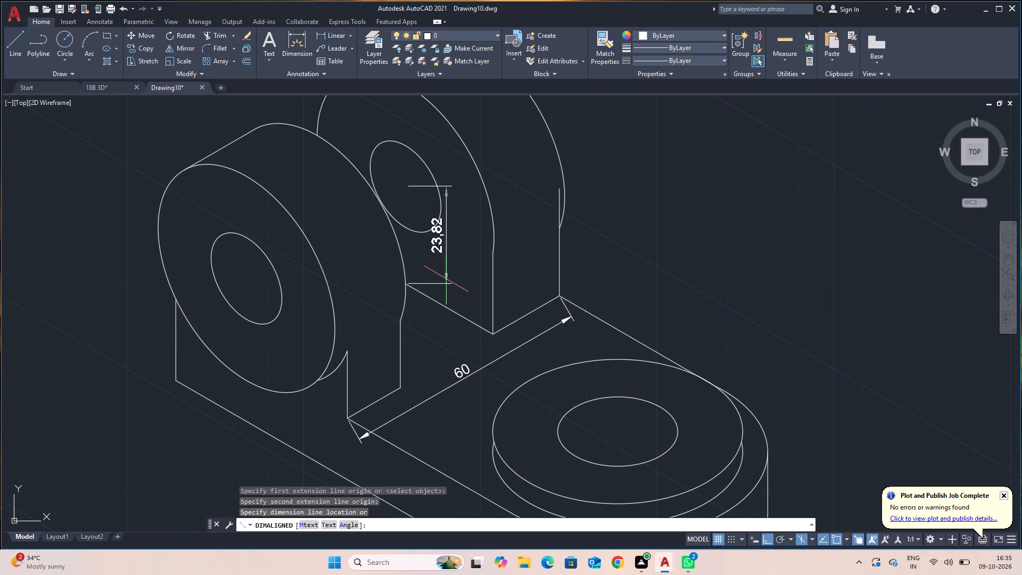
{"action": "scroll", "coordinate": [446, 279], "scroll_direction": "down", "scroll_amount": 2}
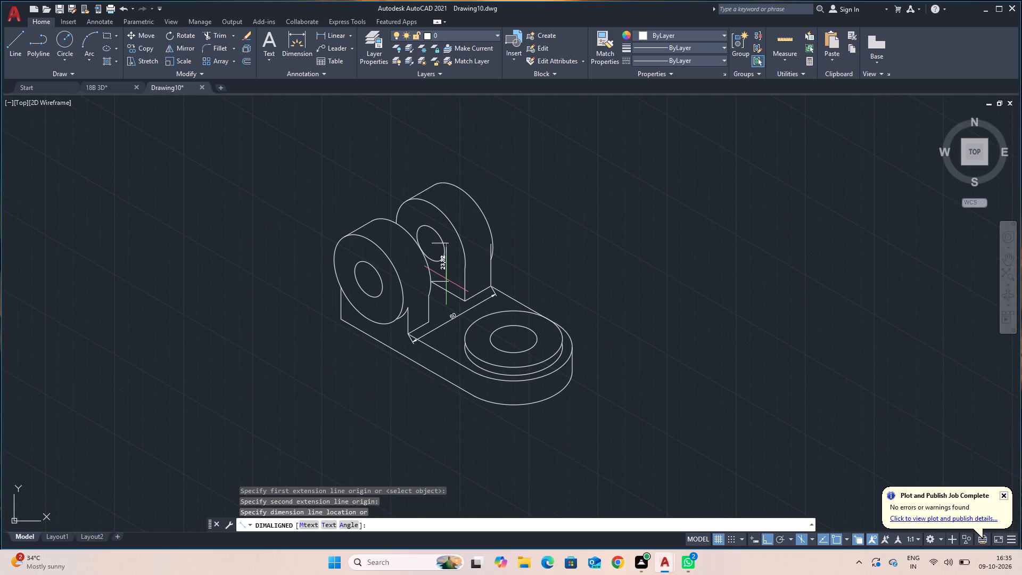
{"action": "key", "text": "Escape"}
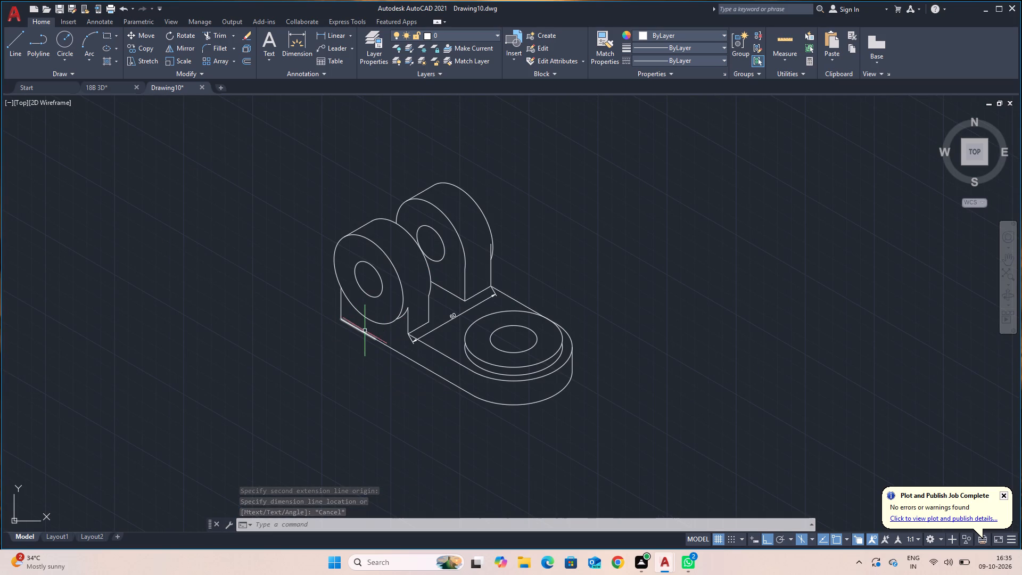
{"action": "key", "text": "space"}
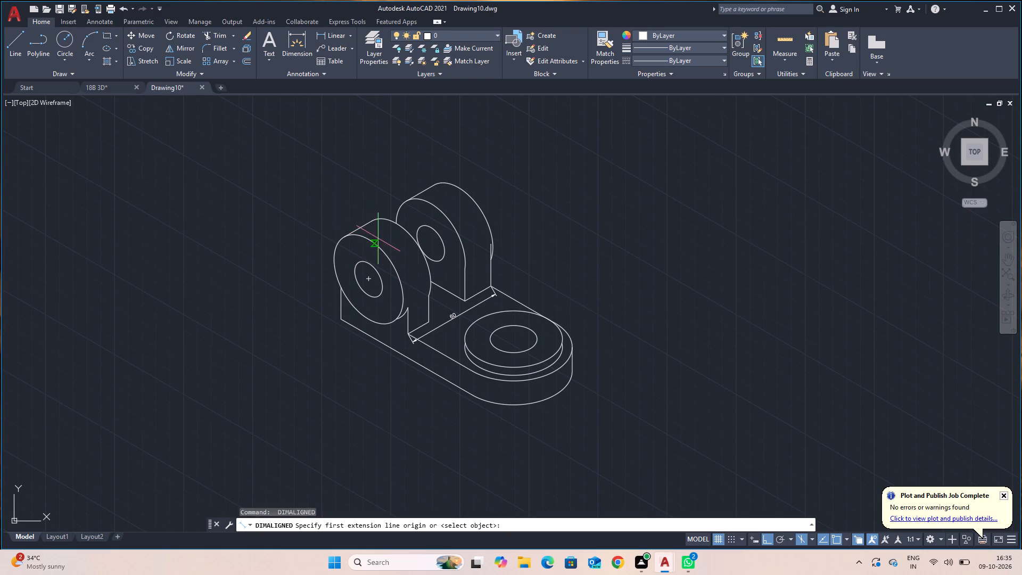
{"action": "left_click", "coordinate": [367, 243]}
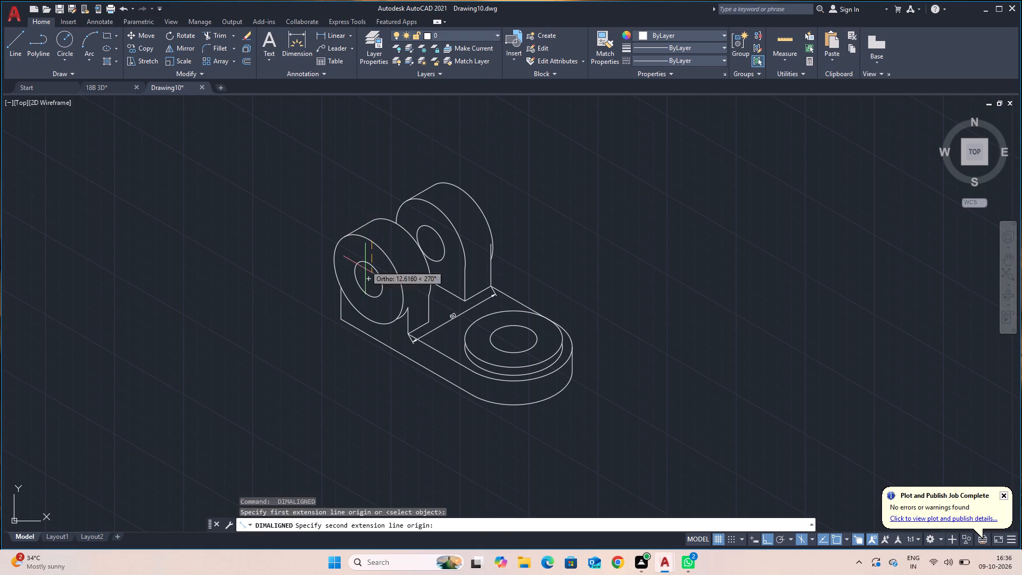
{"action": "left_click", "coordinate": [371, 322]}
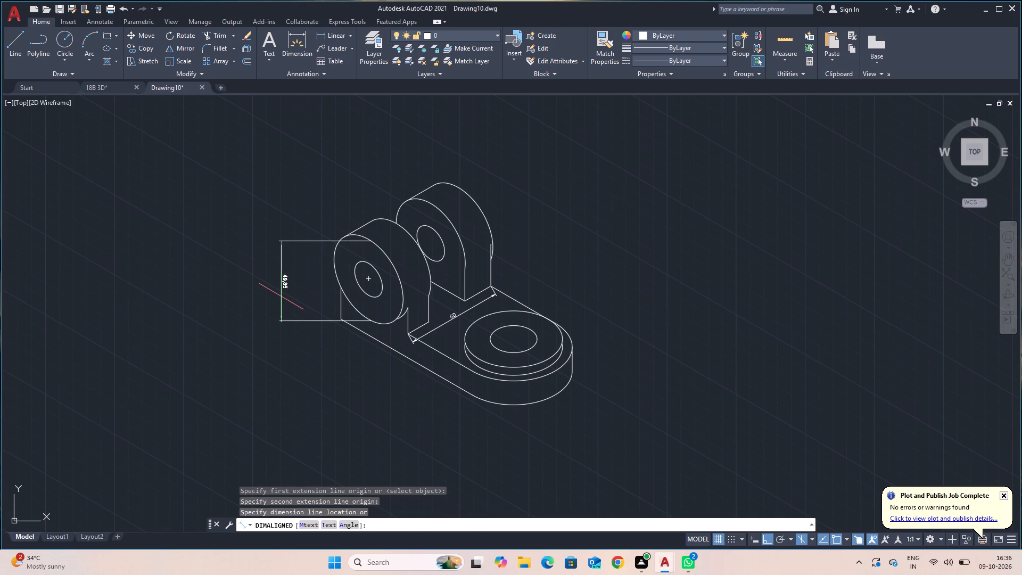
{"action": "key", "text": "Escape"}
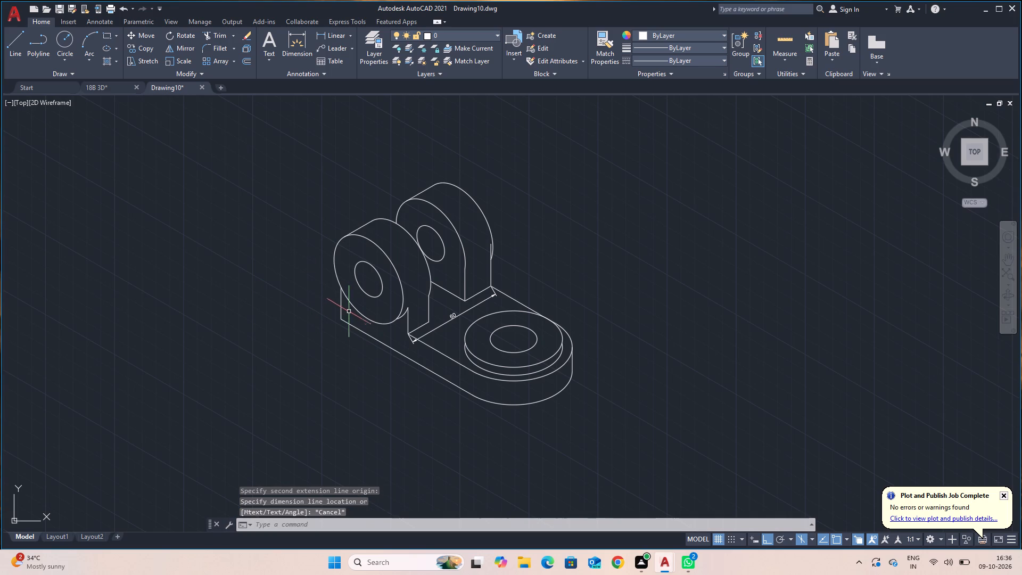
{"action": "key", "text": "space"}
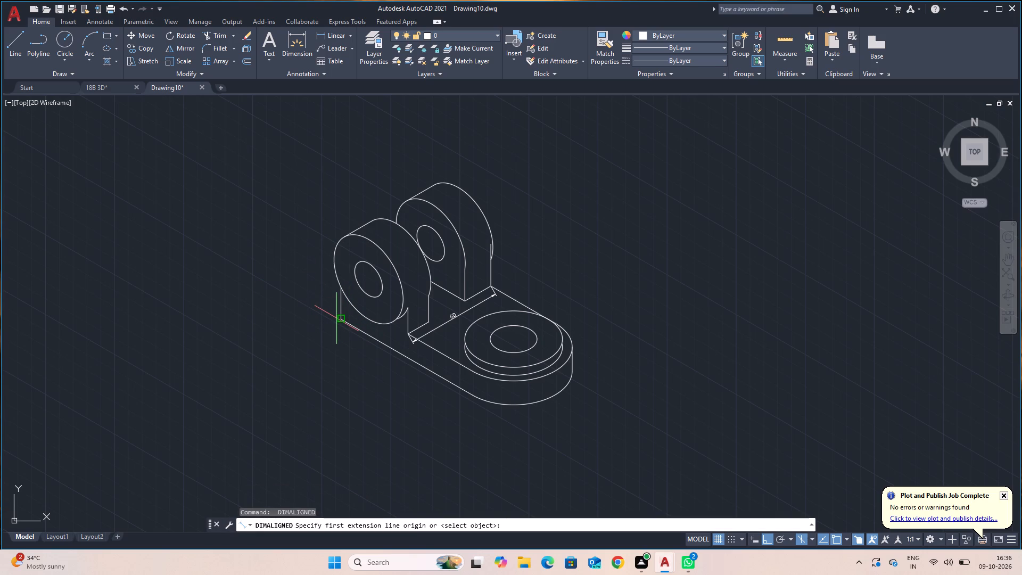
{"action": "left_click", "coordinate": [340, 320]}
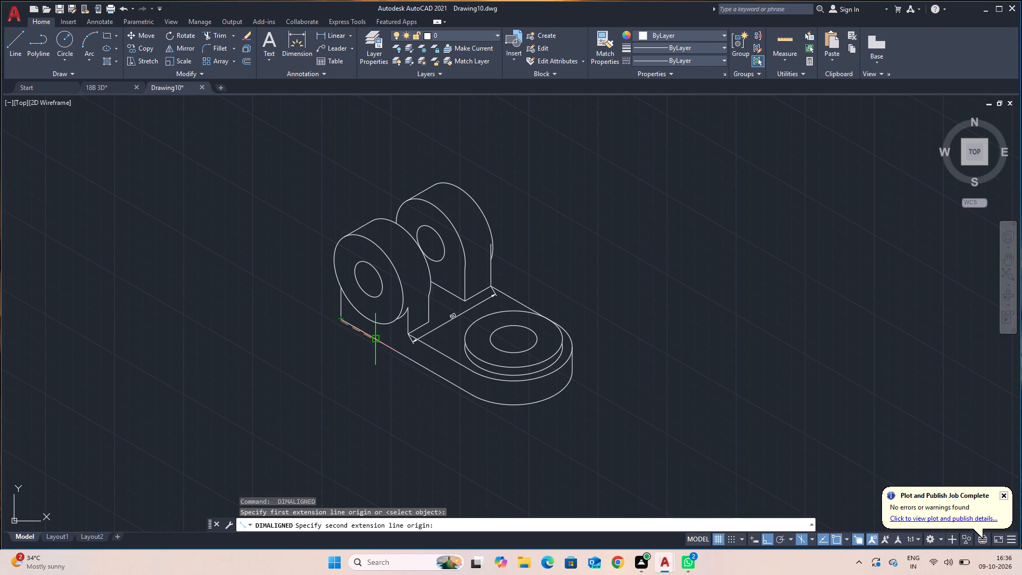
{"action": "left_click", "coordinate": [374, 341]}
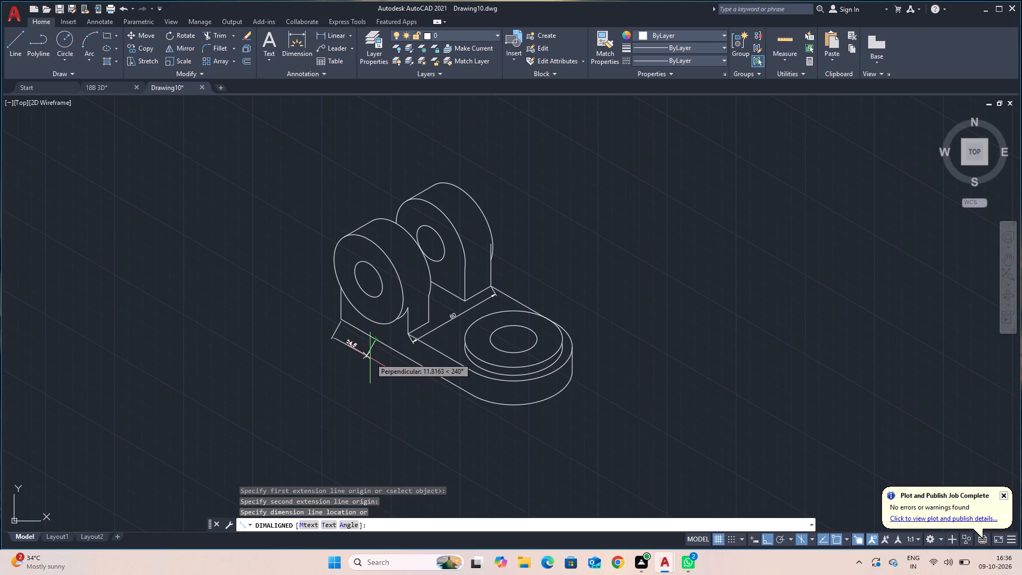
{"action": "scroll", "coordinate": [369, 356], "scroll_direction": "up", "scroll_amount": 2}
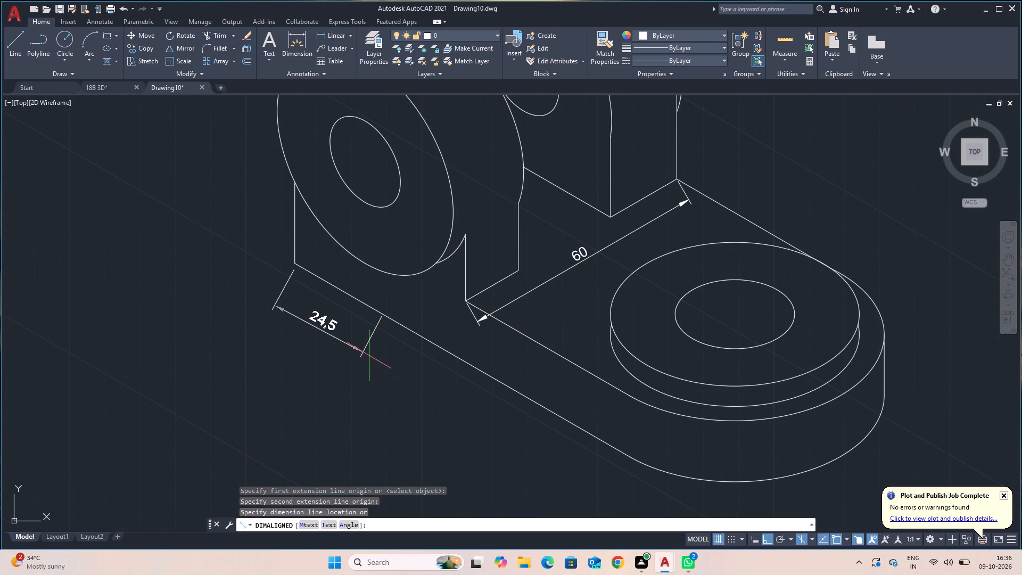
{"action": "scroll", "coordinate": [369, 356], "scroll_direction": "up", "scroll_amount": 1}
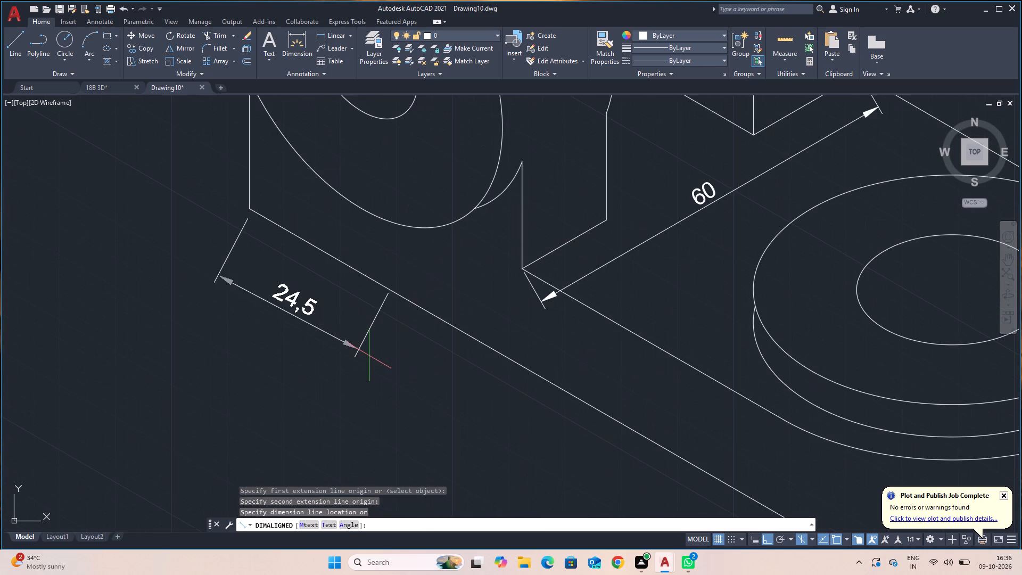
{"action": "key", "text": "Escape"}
Add an aligned dimension below the base's lower front edge, from its open-end corner to the segment endpoint beneath the front upright.
{"action": "key", "text": "space"}
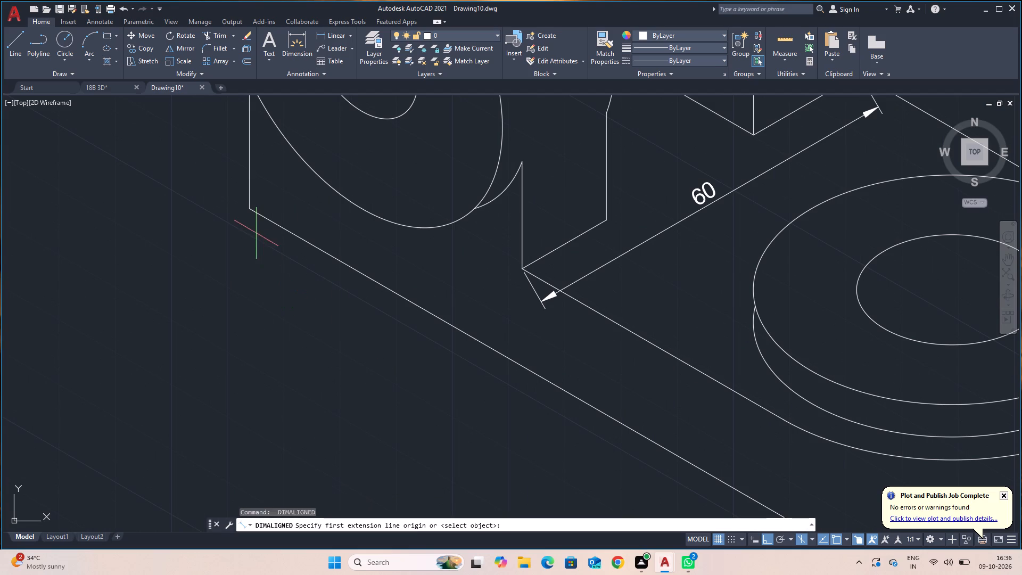
{"action": "left_click", "coordinate": [251, 209]}
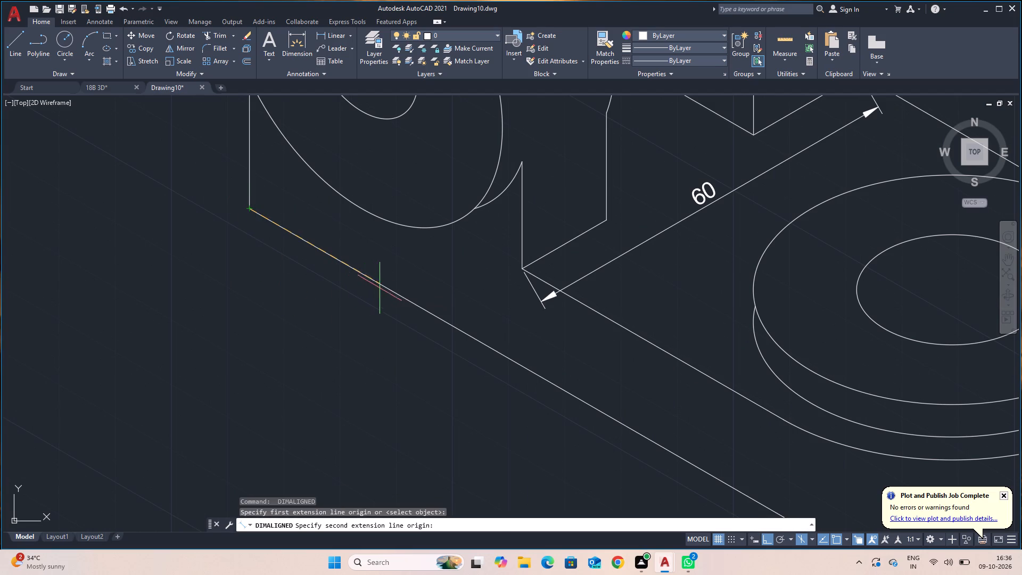
{"action": "scroll", "coordinate": [391, 289], "scroll_direction": "up", "scroll_amount": 2}
{"action": "left_click", "coordinate": [389, 291]}
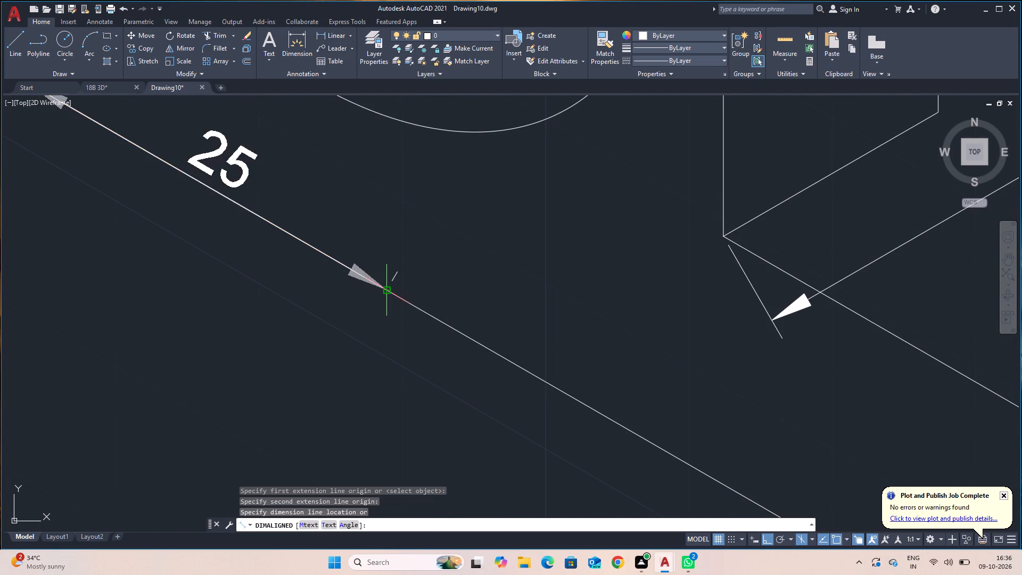
{"action": "scroll", "coordinate": [361, 354], "scroll_direction": "down", "scroll_amount": 3}
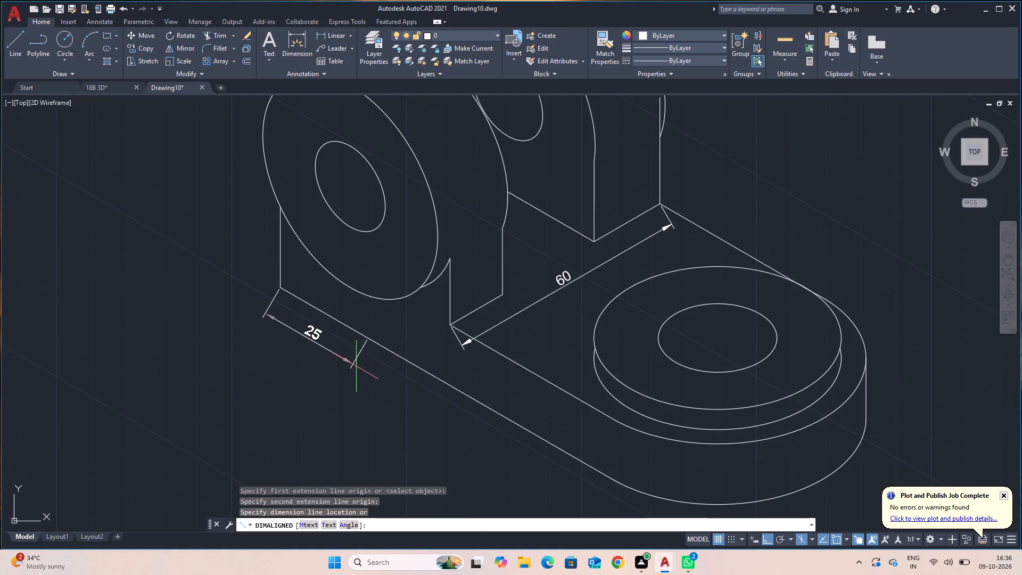
{"action": "left_click", "coordinate": [356, 366]}
Add an aligned dimension in line with the last one, from that segment endpoint to the start of the base's rounded end.
{"action": "key", "text": "space"}
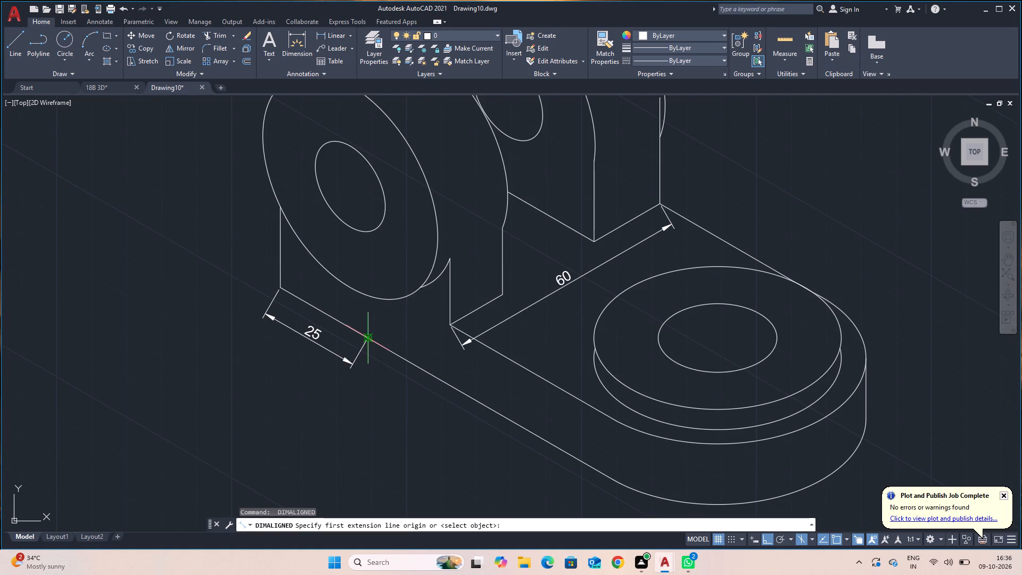
{"action": "left_click", "coordinate": [367, 340]}
{"action": "middle_click_drag", "start_coordinate": [390, 388], "coordinate": [357, 317]}
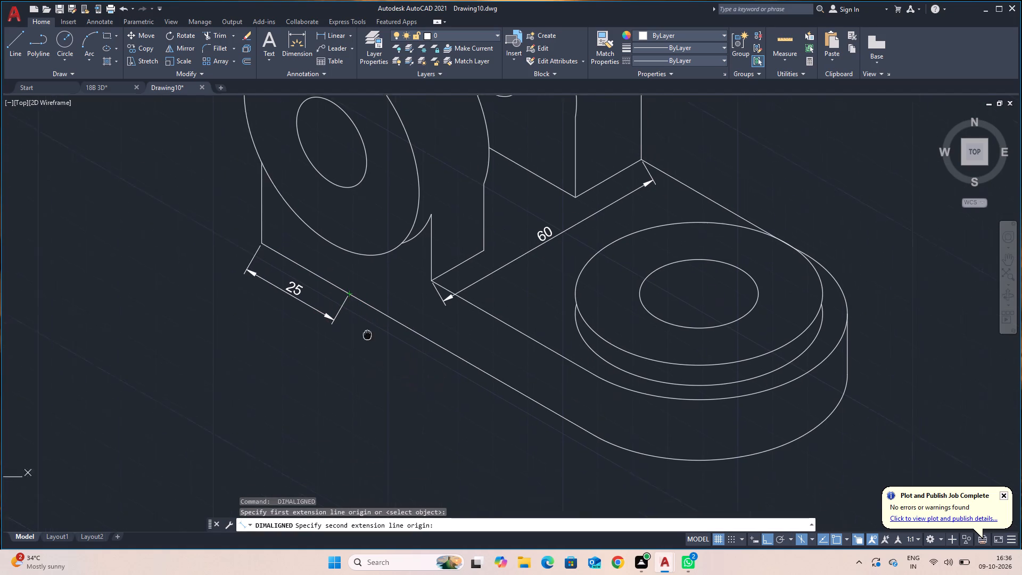
{"action": "middle_click_drag", "start_coordinate": [357, 317], "coordinate": [349, 297]}
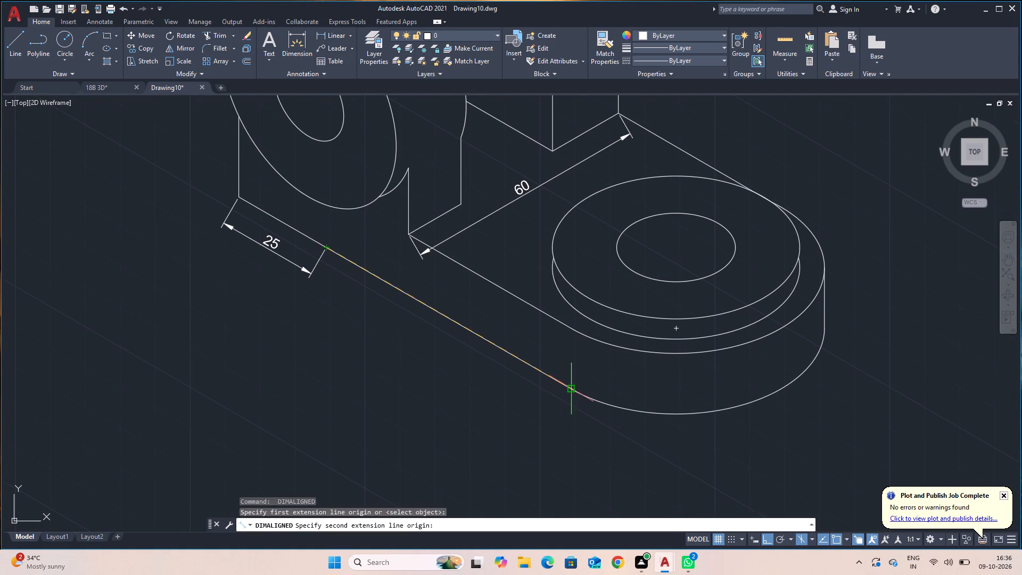
{"action": "left_click", "coordinate": [574, 389]}
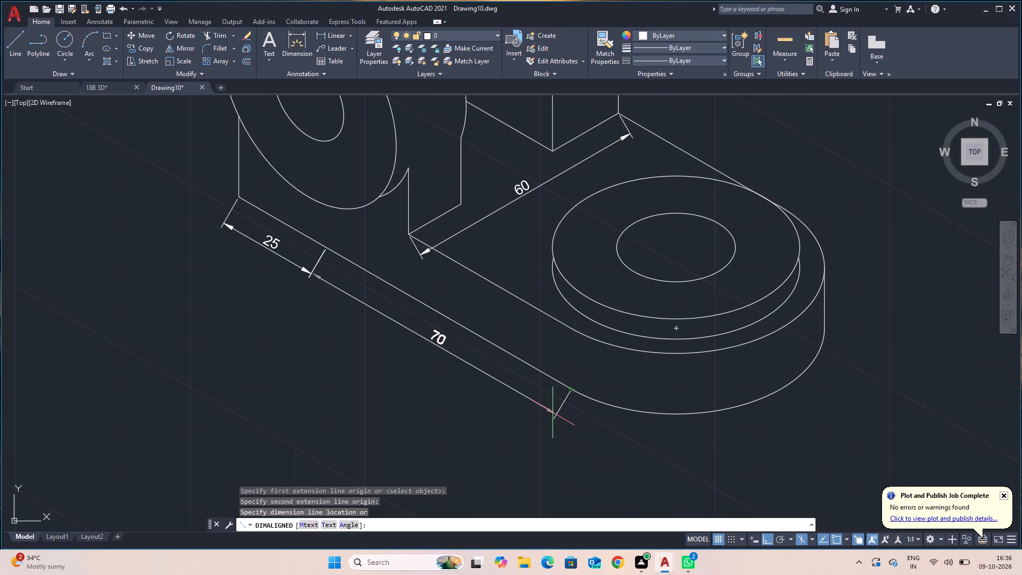
{"action": "left_click", "coordinate": [554, 412]}
Add an aligned dimension for the front upright's thickness between its front and back circle centres, placed above the upright.
{"action": "scroll", "coordinate": [319, 414], "scroll_direction": "down", "scroll_amount": 1}
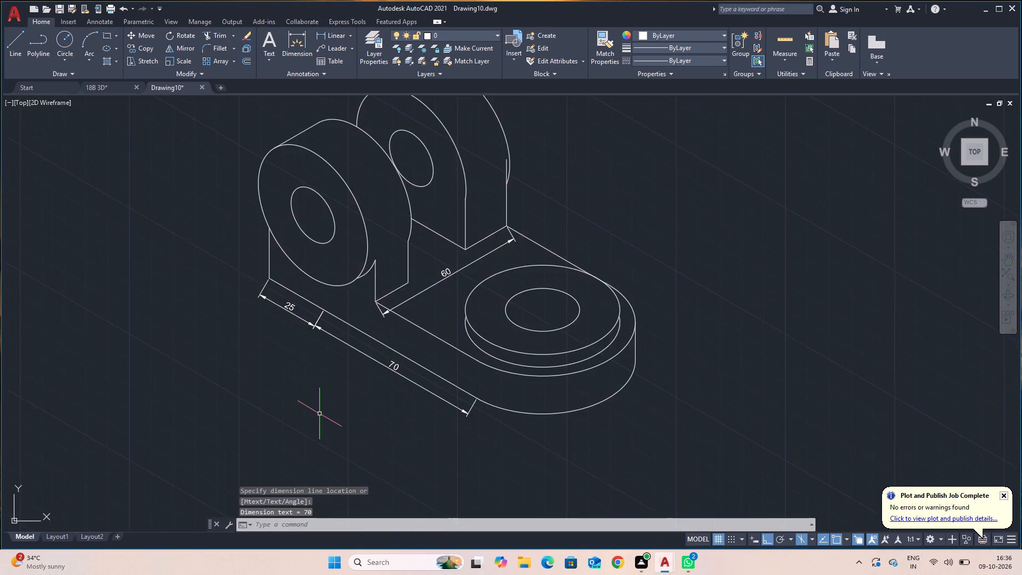
{"action": "scroll", "coordinate": [319, 414], "scroll_direction": "down", "scroll_amount": 1}
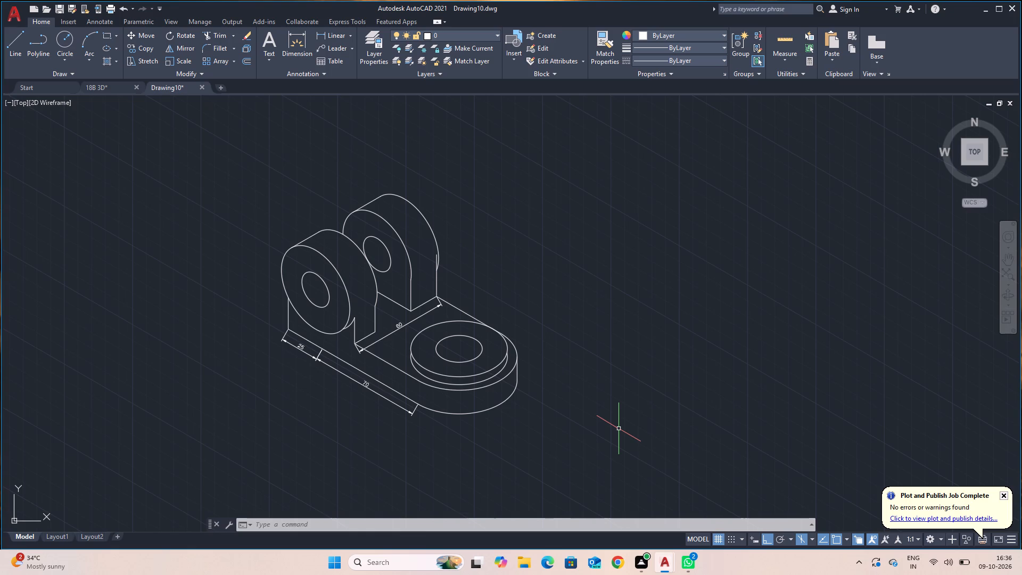
{"action": "key", "text": "space"}
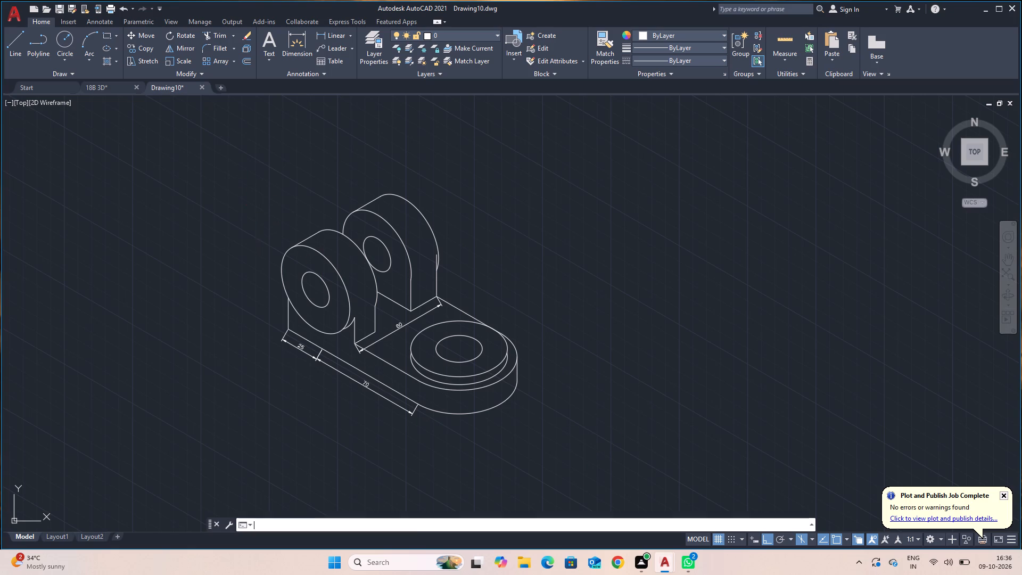
{"action": "left_click", "coordinate": [318, 288]}
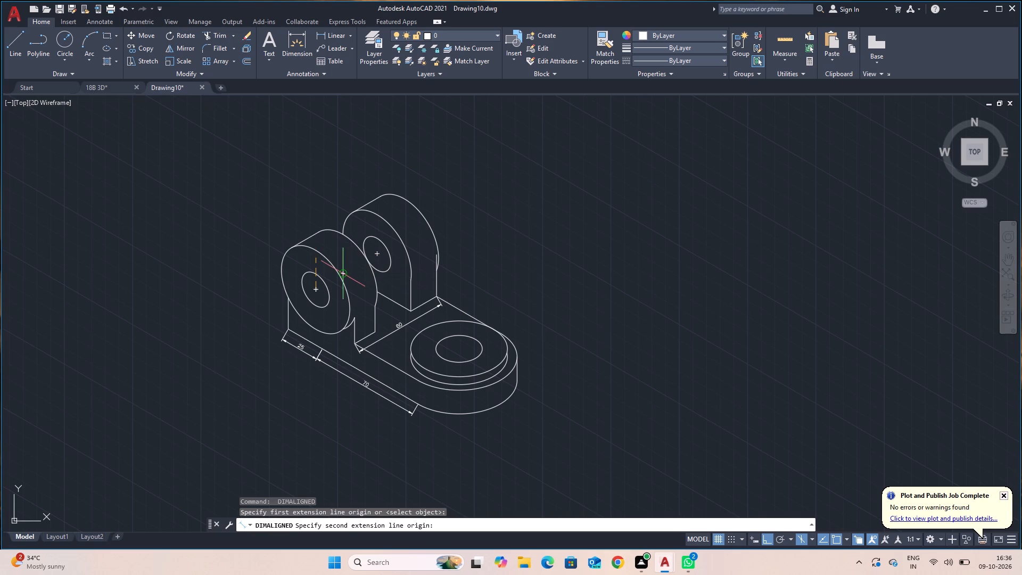
{"action": "left_click", "coordinate": [345, 274]}
{"action": "left_click", "coordinate": [311, 211]}
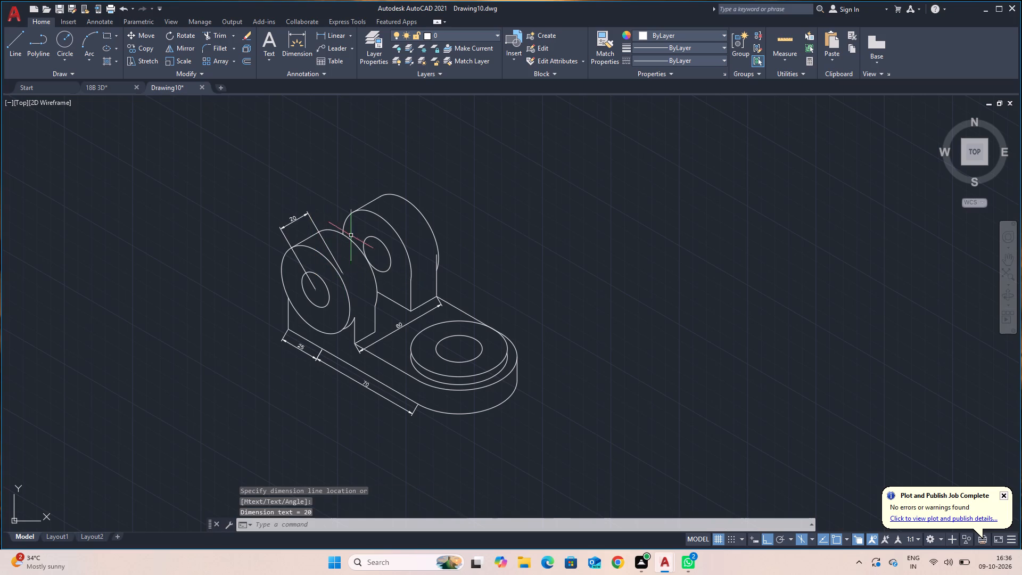
Add an aligned dimension for the rear upright's thickness between its front and back circle centres, placed above the upright.
{"action": "key", "text": "space"}
{"action": "left_click", "coordinate": [379, 253]}
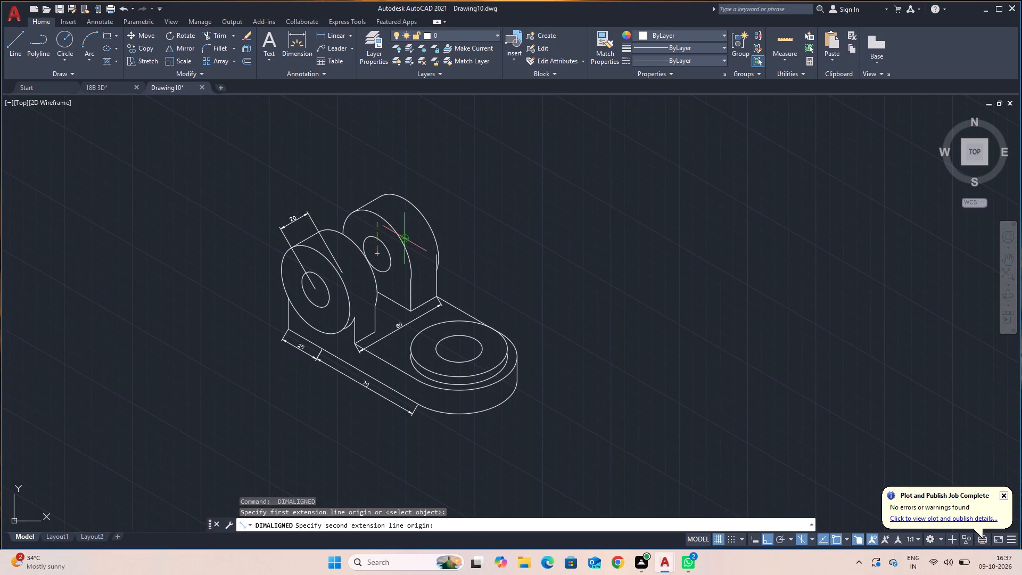
{"action": "left_click", "coordinate": [405, 236]}
{"action": "left_click", "coordinate": [370, 181]}
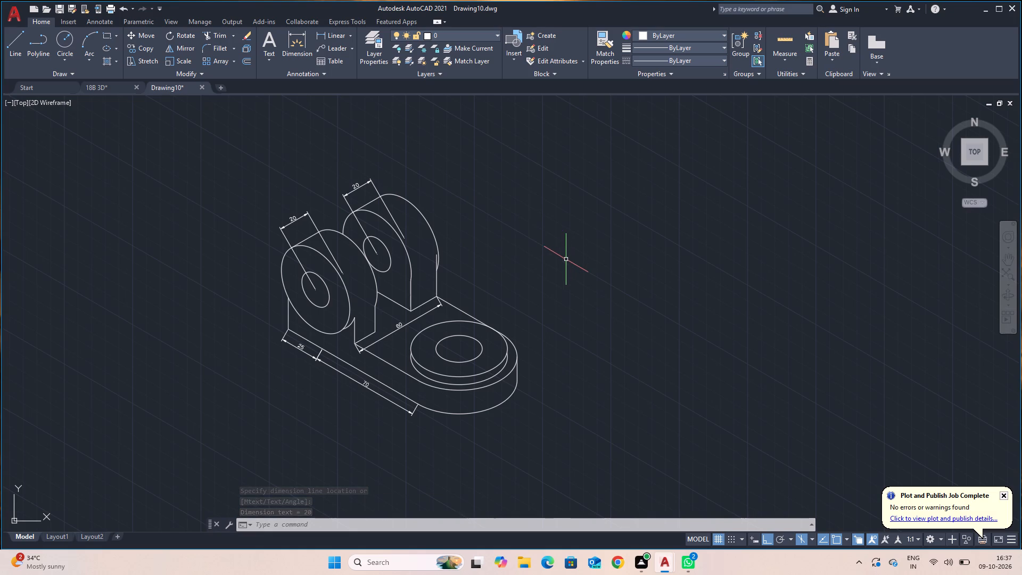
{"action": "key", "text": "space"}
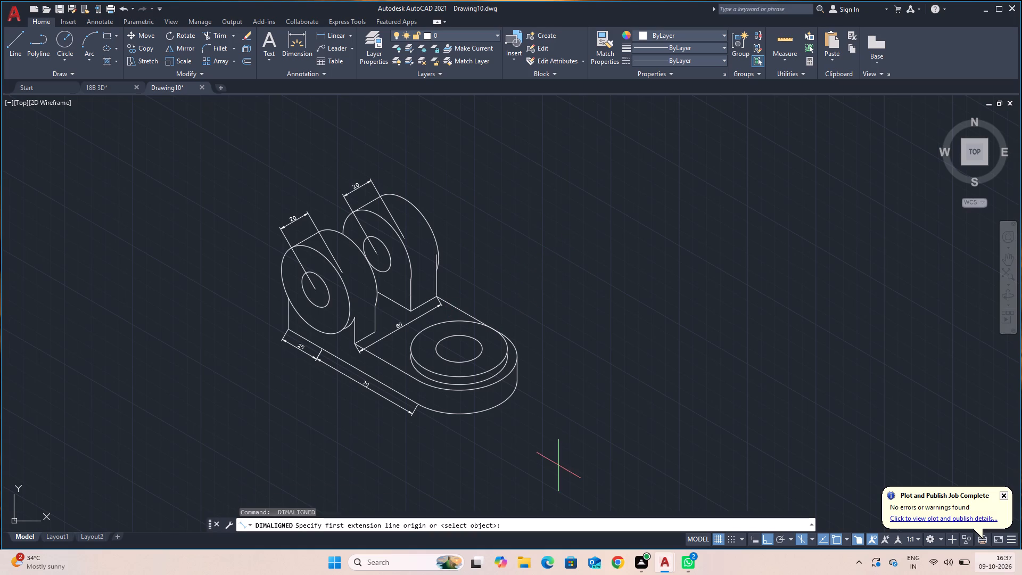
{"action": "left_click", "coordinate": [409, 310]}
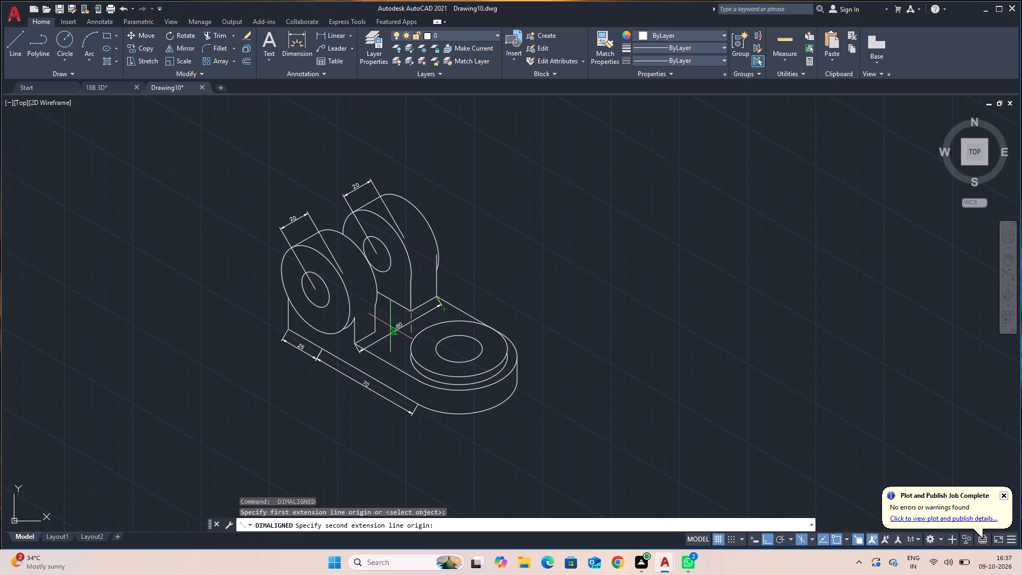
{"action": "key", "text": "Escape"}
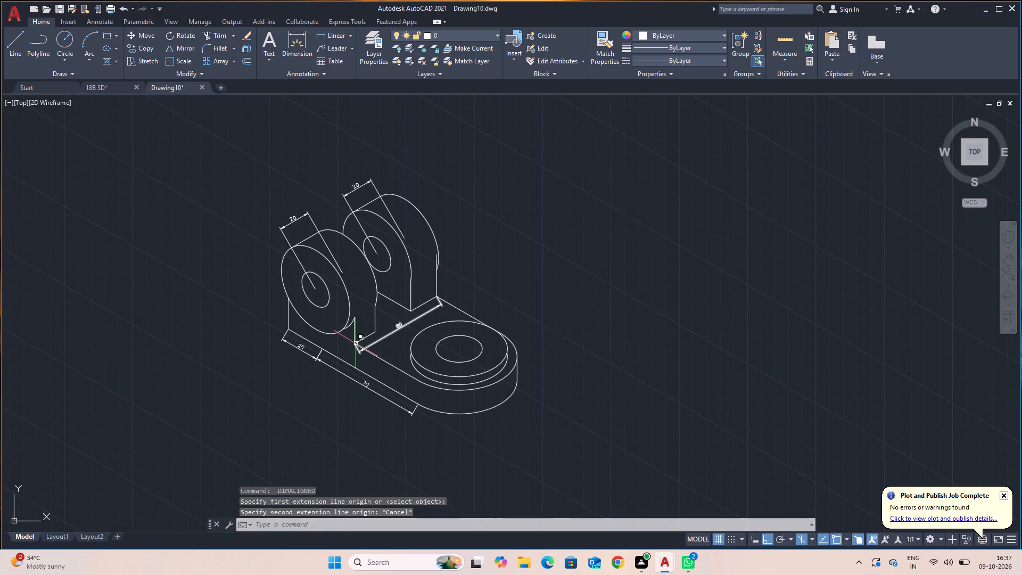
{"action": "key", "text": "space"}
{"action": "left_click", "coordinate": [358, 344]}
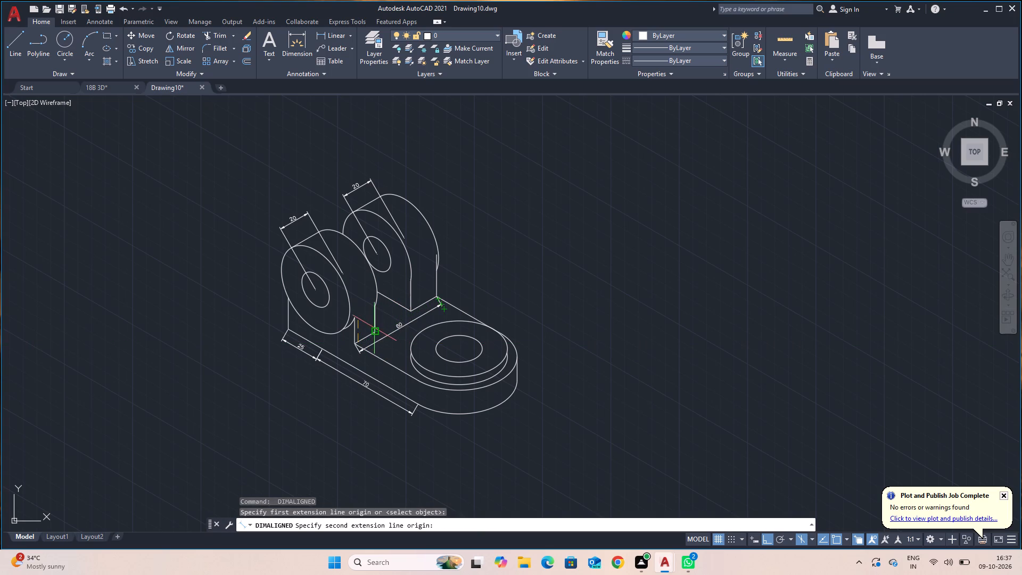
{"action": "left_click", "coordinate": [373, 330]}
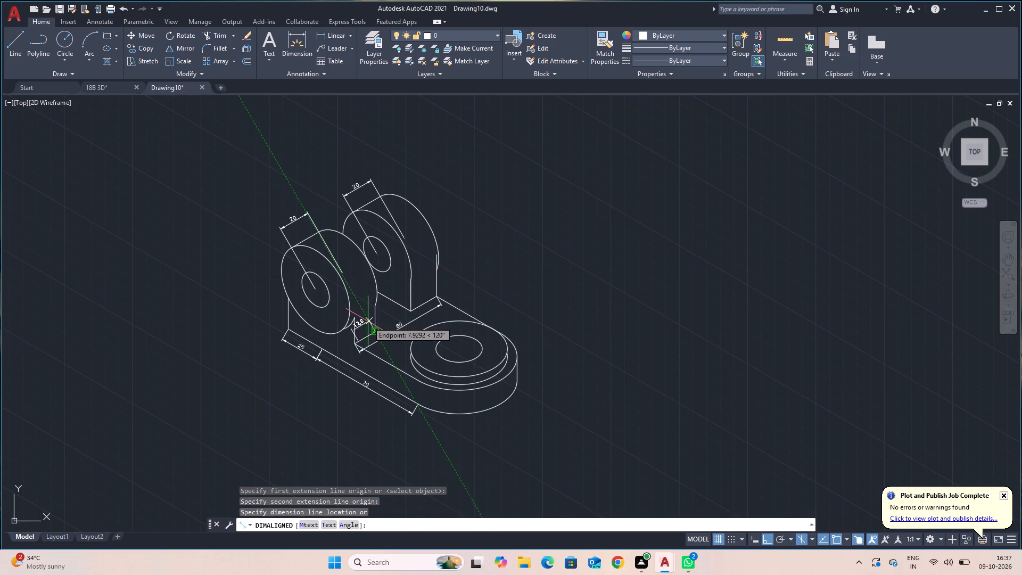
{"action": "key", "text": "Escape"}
Add an aligned dimension along the front upright's short bottom edge on the base, between its two lower corners, placed just above the edge.
{"action": "key", "text": "space"}
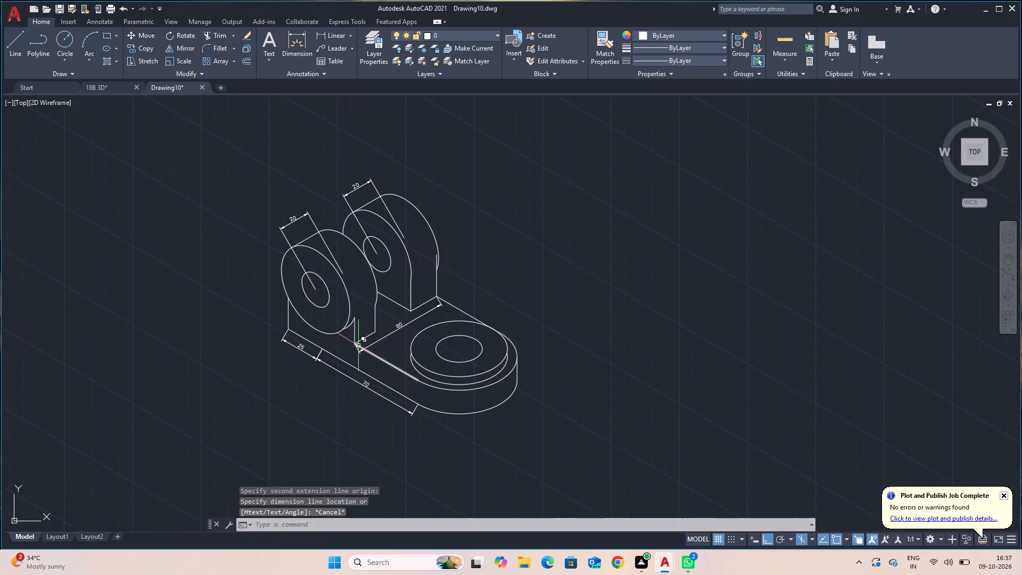
{"action": "scroll", "coordinate": [356, 346], "scroll_direction": "up", "scroll_amount": 4}
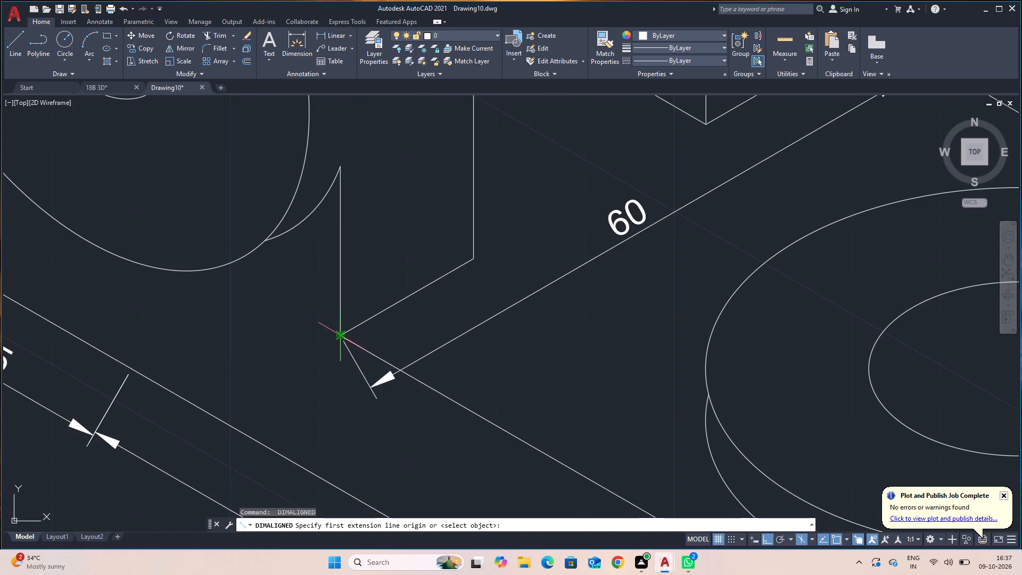
{"action": "left_click", "coordinate": [340, 333]}
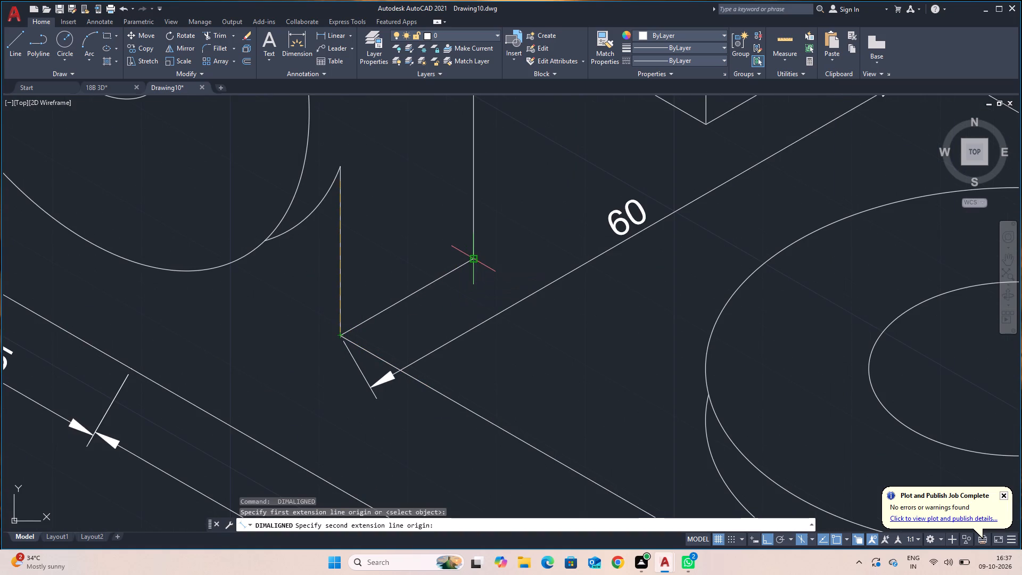
{"action": "left_click", "coordinate": [474, 258]}
{"action": "left_click", "coordinate": [464, 245]}
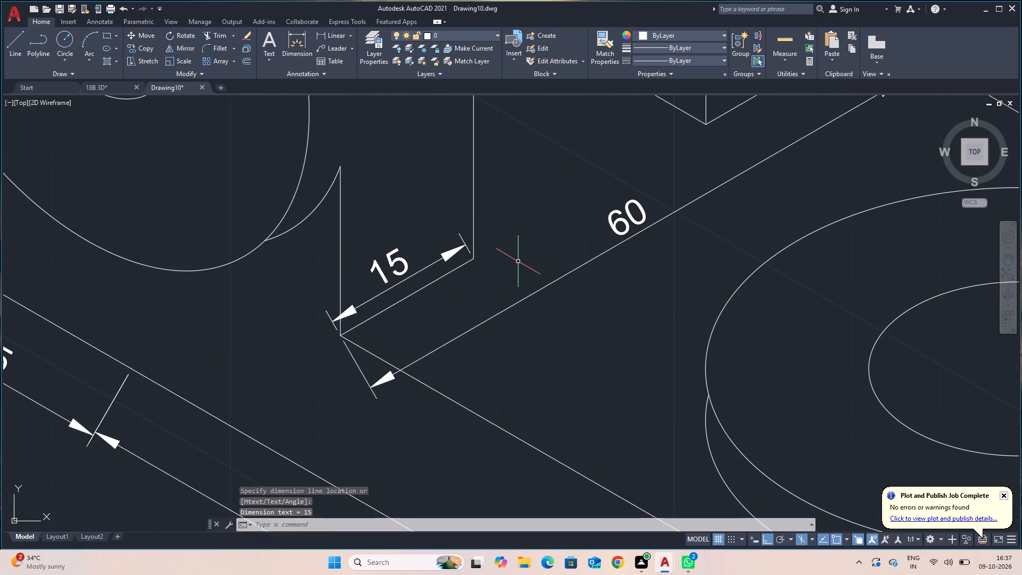
Add an aligned dimension for the base's thickness at the start of its rounded end, offset outward toward the open end.
{"action": "scroll", "coordinate": [522, 261], "scroll_direction": "down", "scroll_amount": 3}
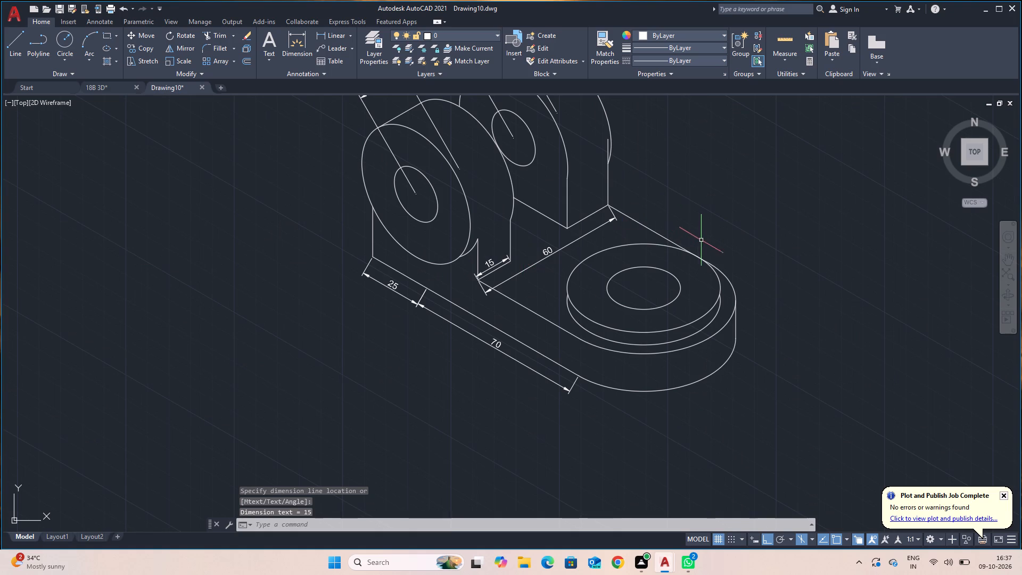
{"action": "scroll", "coordinate": [701, 241], "scroll_direction": "down", "scroll_amount": 1}
{"action": "middle_click_drag", "start_coordinate": [768, 215], "coordinate": [692, 304]}
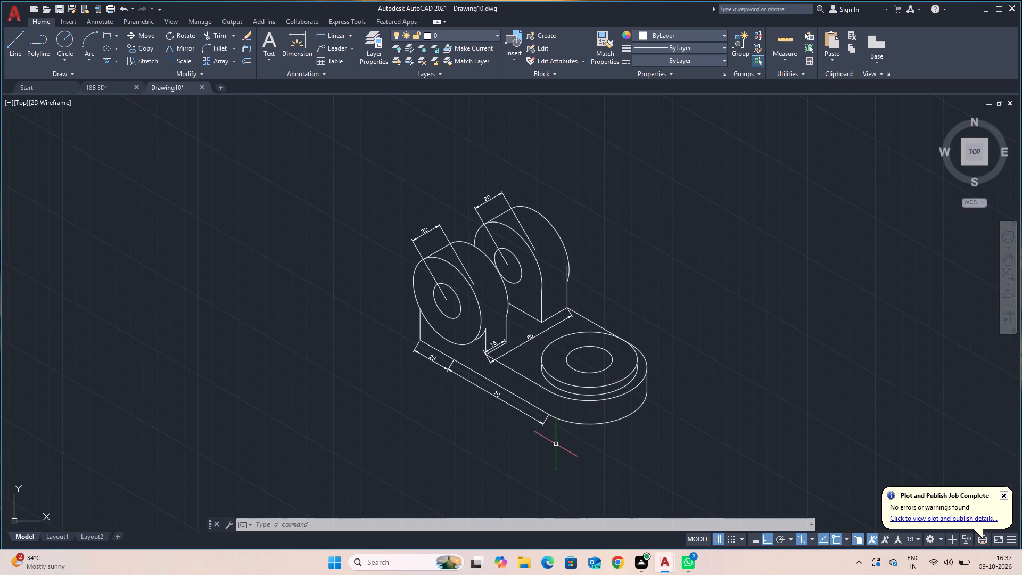
{"action": "key", "text": "space"}
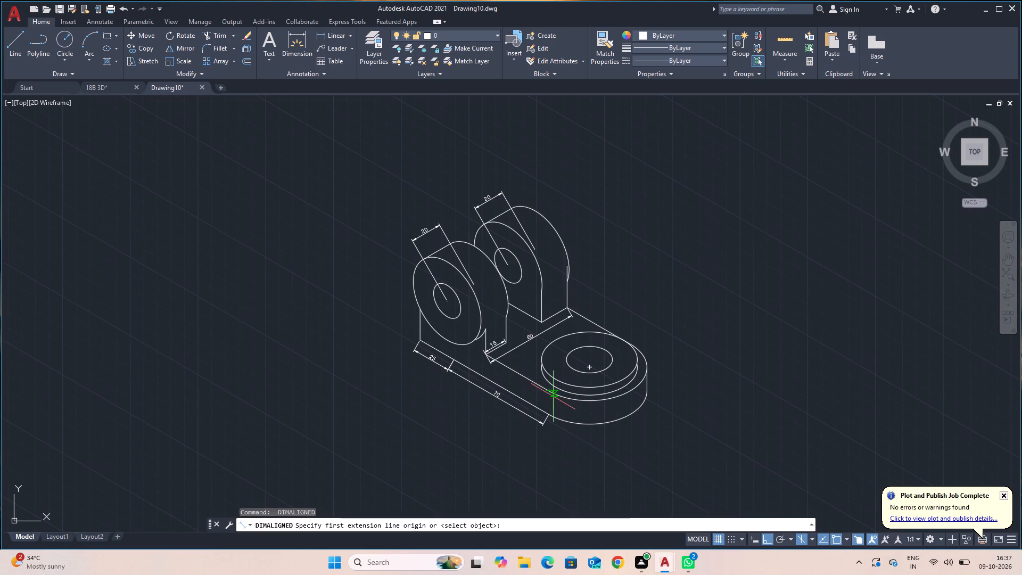
{"action": "left_click", "coordinate": [548, 391]}
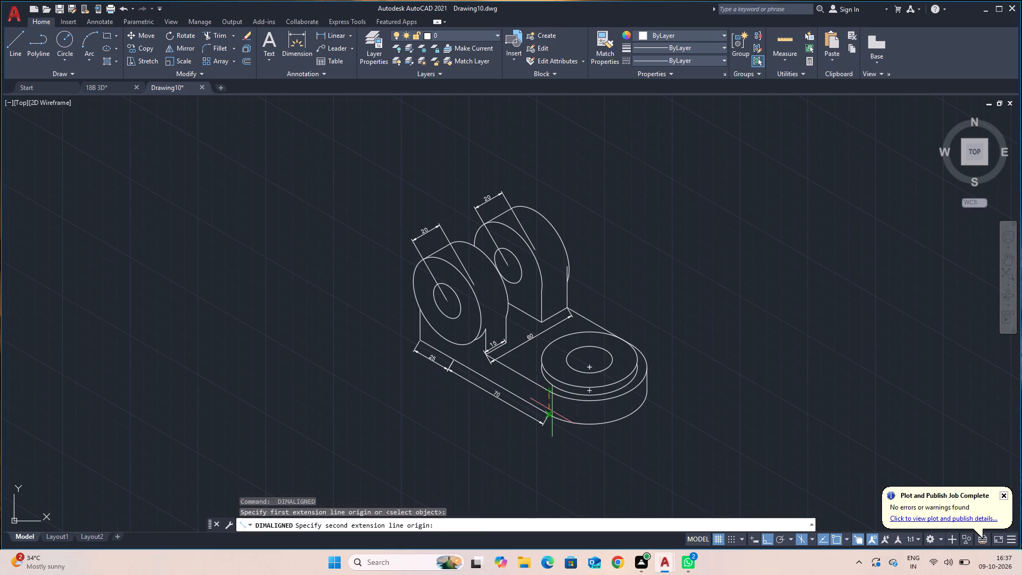
{"action": "left_click", "coordinate": [546, 414]}
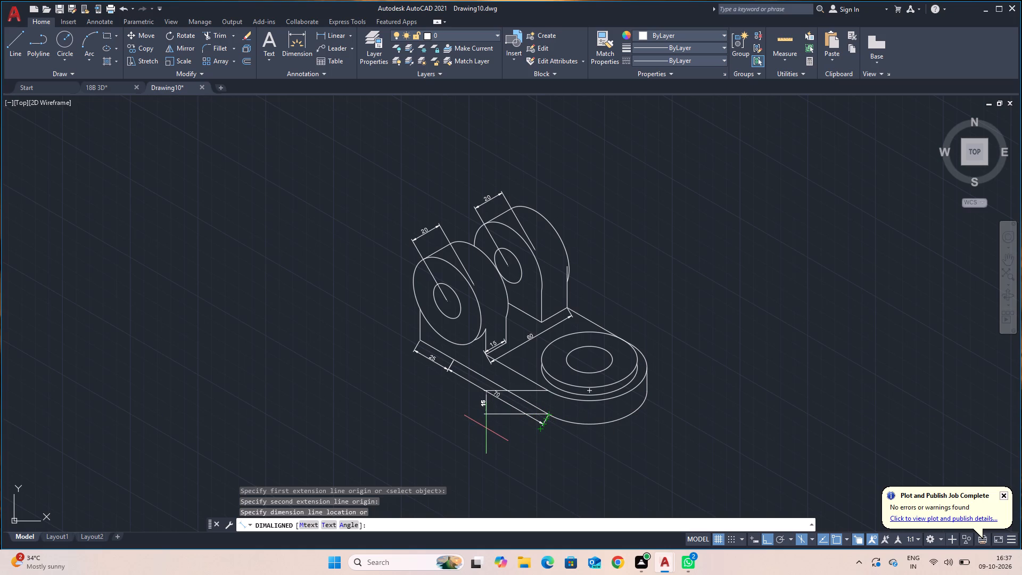
{"action": "left_click", "coordinate": [523, 448]}
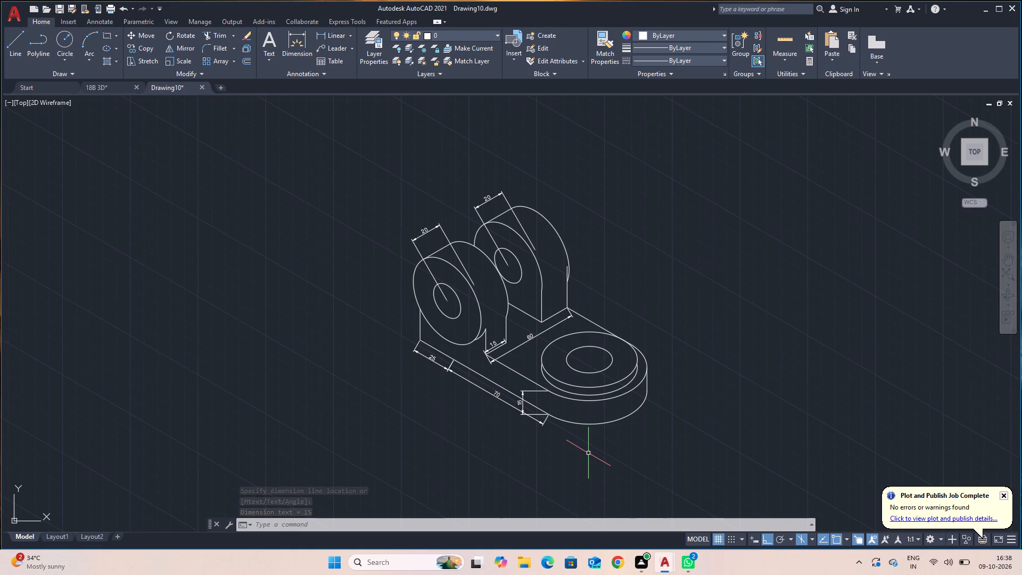
Add a leader from the boss's top outer circle, running down past the base's rounded end, with the annotation "DIA 50".
{"action": "type", "text": "LEAD"}
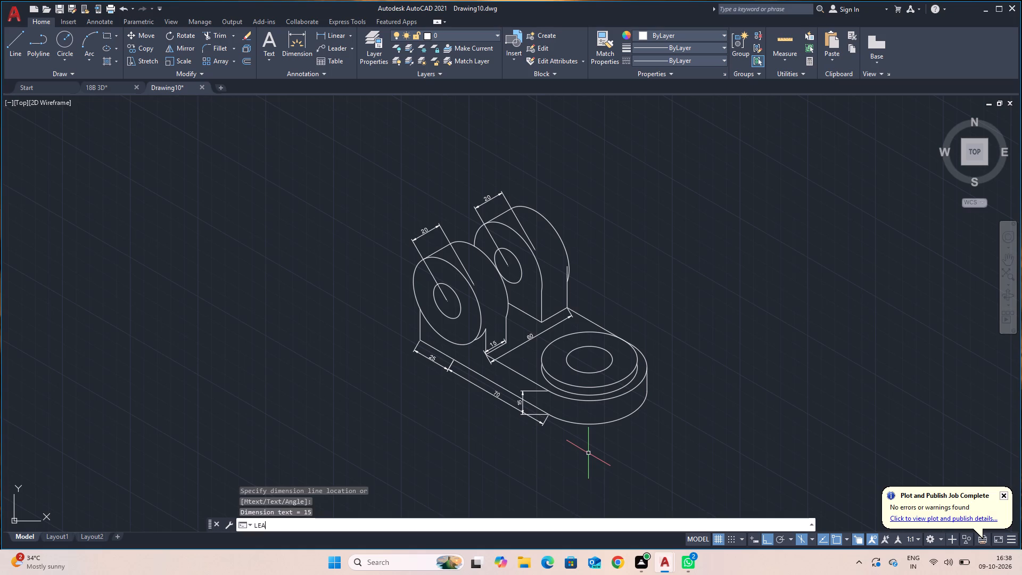
{"action": "key", "text": "space"}
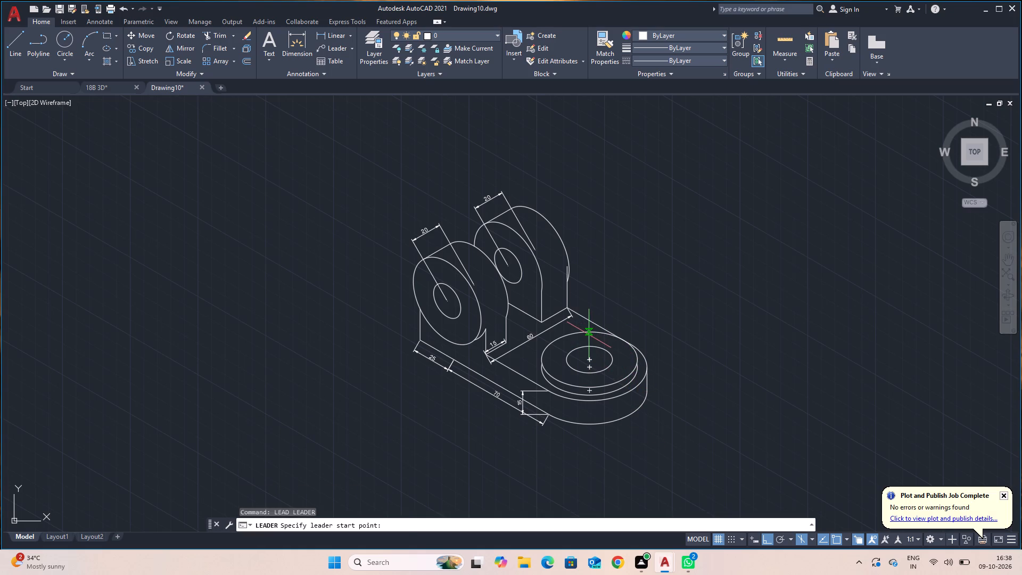
{"action": "left_click", "coordinate": [588, 332]}
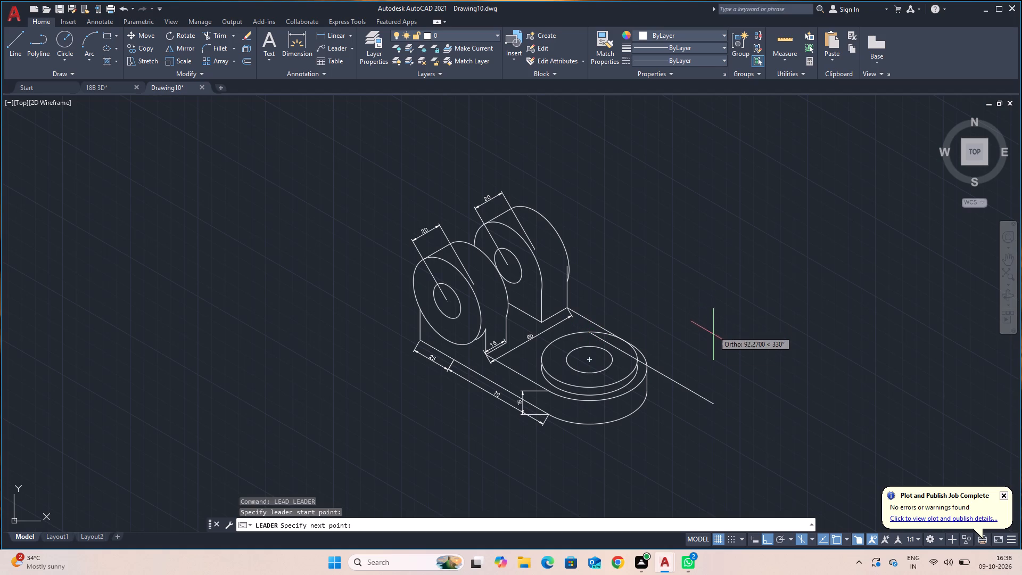
{"action": "left_click", "coordinate": [688, 378]}
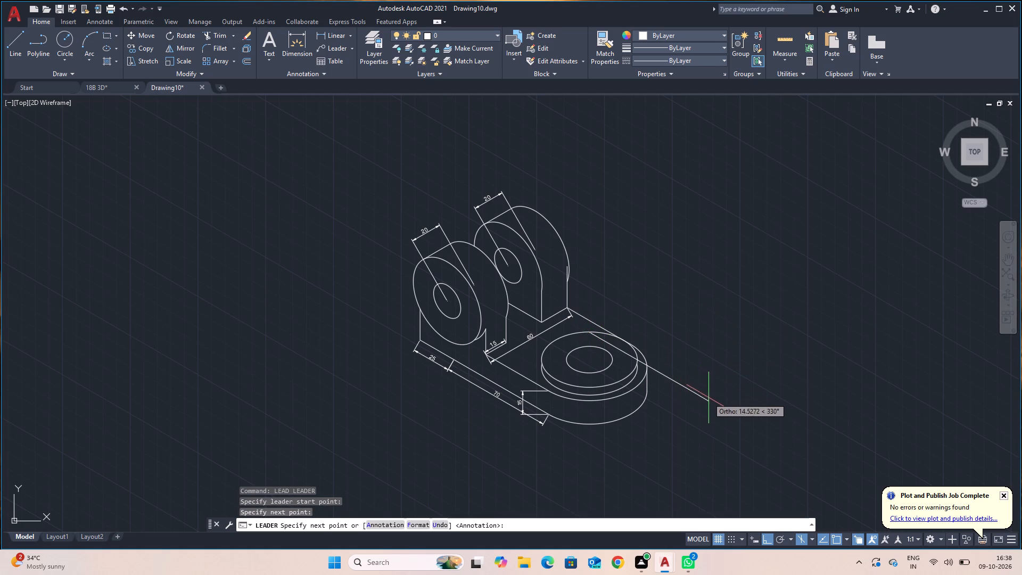
{"action": "key", "text": "a"}
{"action": "key", "text": "Return"}
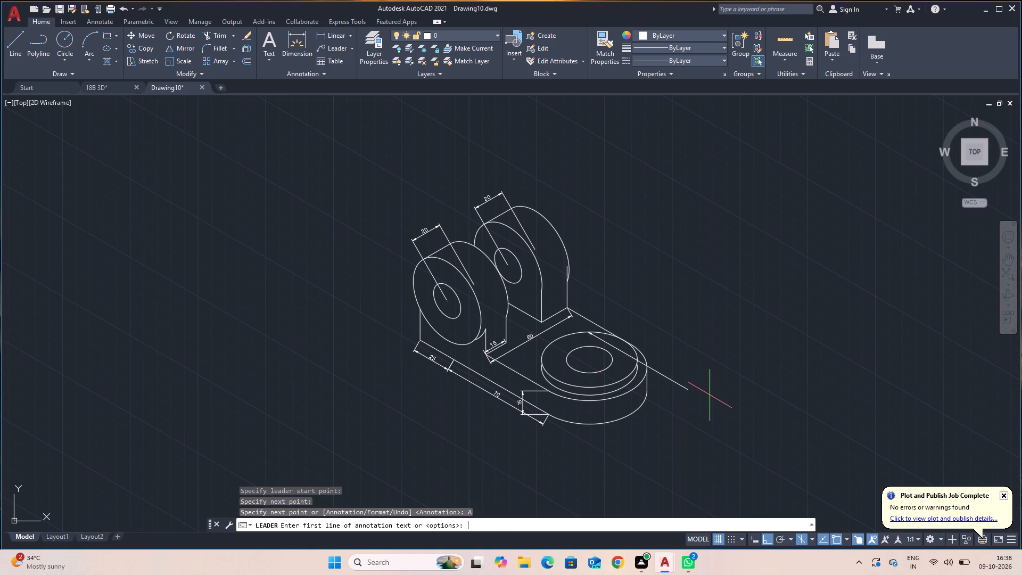
{"action": "key", "text": "5"}
{"action": "key", "text": "BackSpace"}
{"action": "type", "text": "DI"}
{"action": "key", "text": "z"}
{"action": "key", "text": "BackSpace"}
{"action": "type", "text": "A"}
{"action": "key", "text": "space"}
{"action": "type", "text": "50"}
{"action": "key", "text": "Return"}
{"action": "key", "text": "Return"}
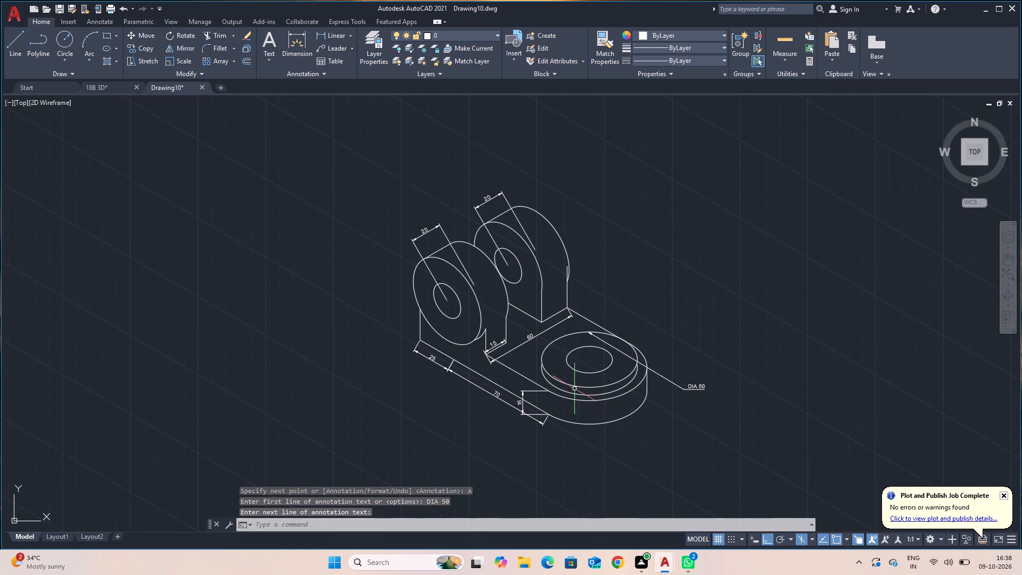
Add a leader from the boss's hole, running straight down to below the base, with the annotation "DIA 24".
{"action": "key", "text": "space"}
{"action": "left_click", "coordinate": [601, 370]}
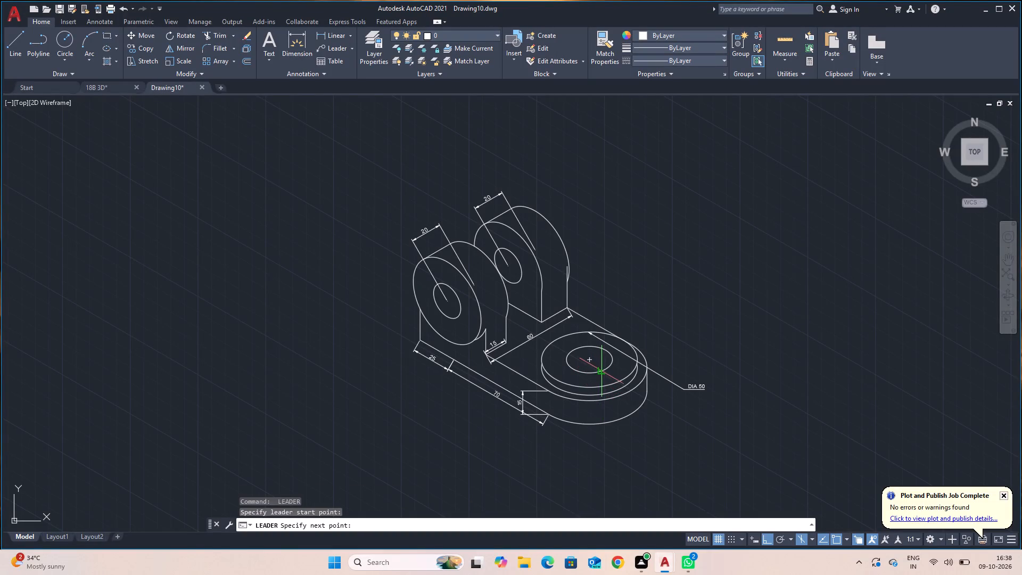
{"action": "left_click", "coordinate": [615, 490]}
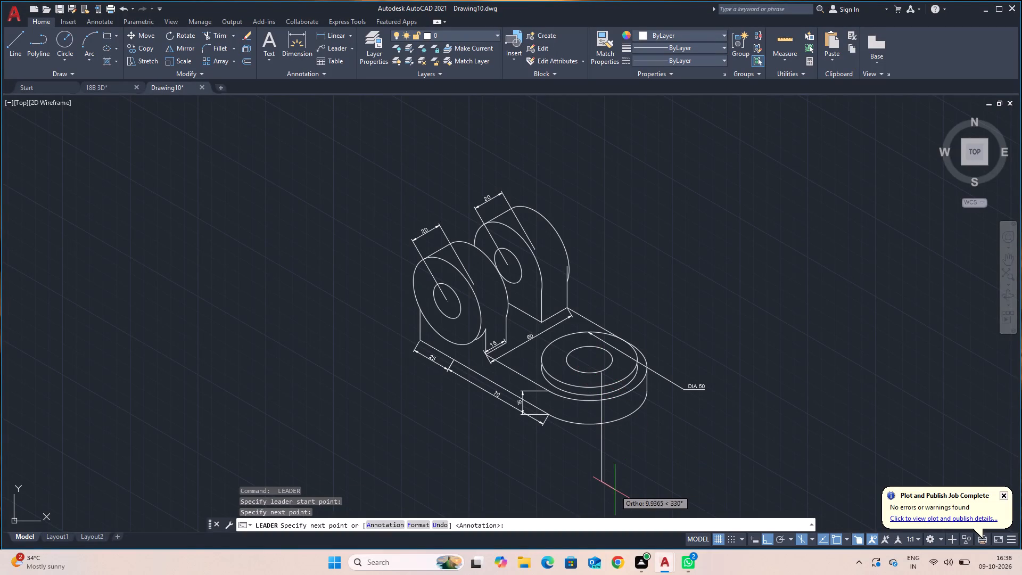
{"action": "key", "text": "a"}
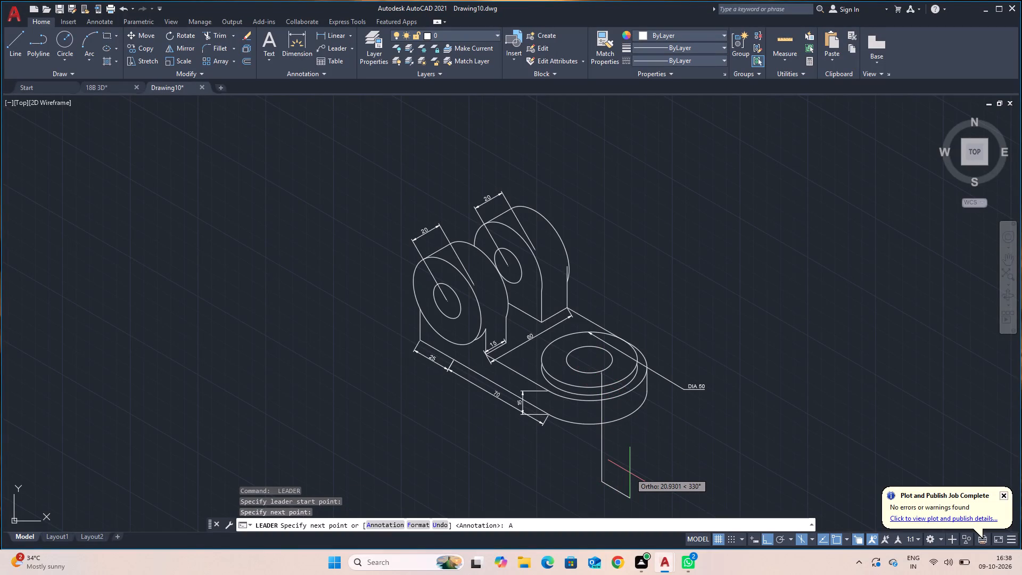
{"action": "key", "text": "Return"}
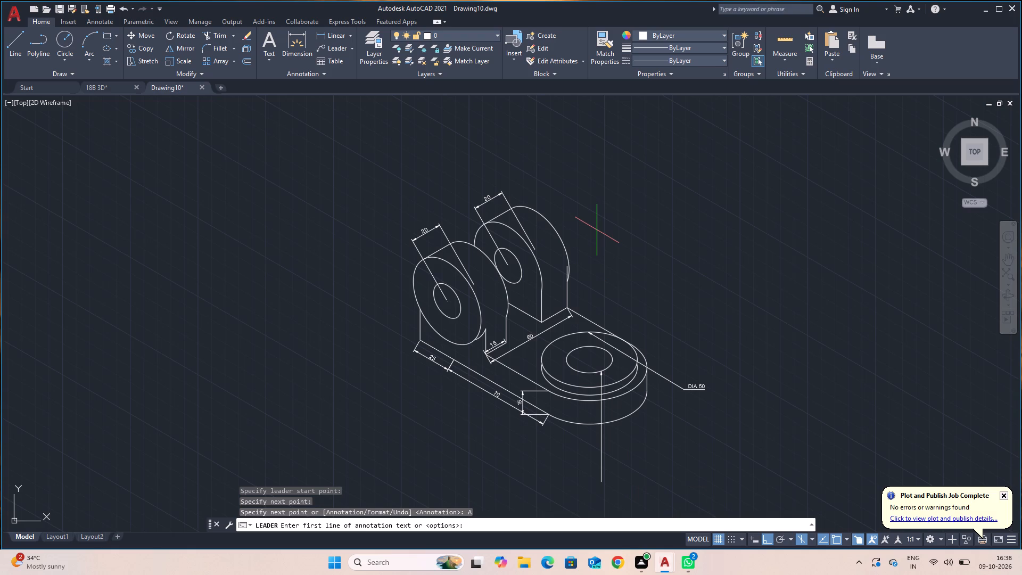
{"action": "key", "text": "d"}
{"action": "type", "text": "IA"}
{"action": "key", "text": "space"}
{"action": "type", "text": "24"}
{"action": "key", "text": "Return"}
{"action": "key", "text": "Return"}
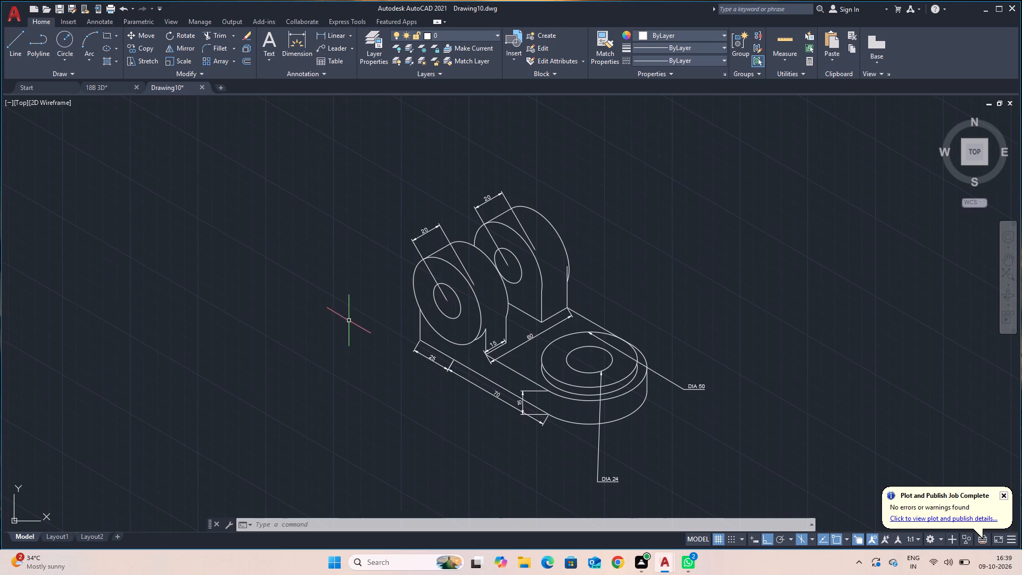
Add a leader from the front upright's outer circle, running diagonally down and away from the part along the top isoplane, with the annotation "DIA 50".
{"action": "key", "text": "space"}
{"action": "left_click", "coordinate": [417, 291]}
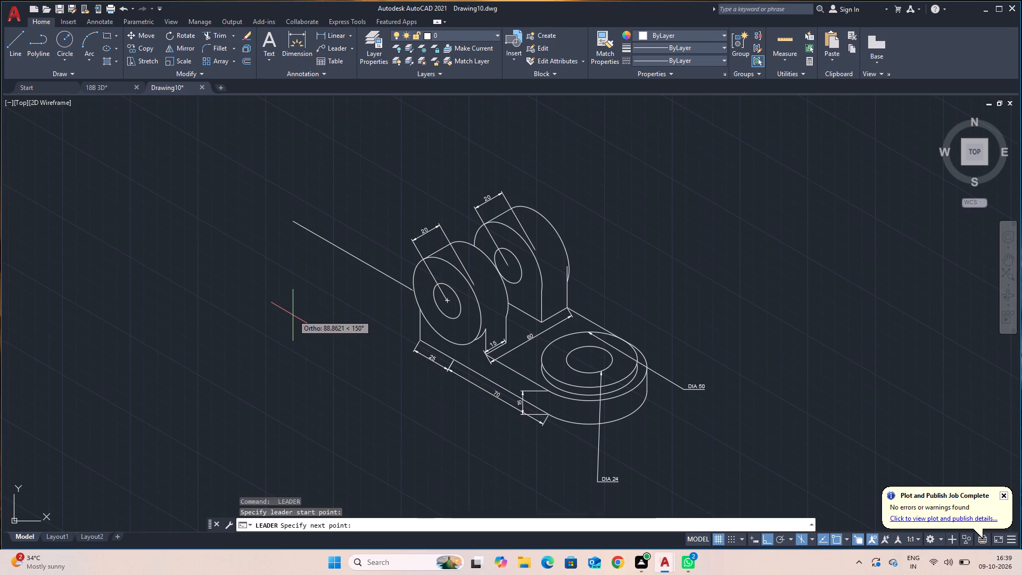
{"action": "key", "text": "F5"}
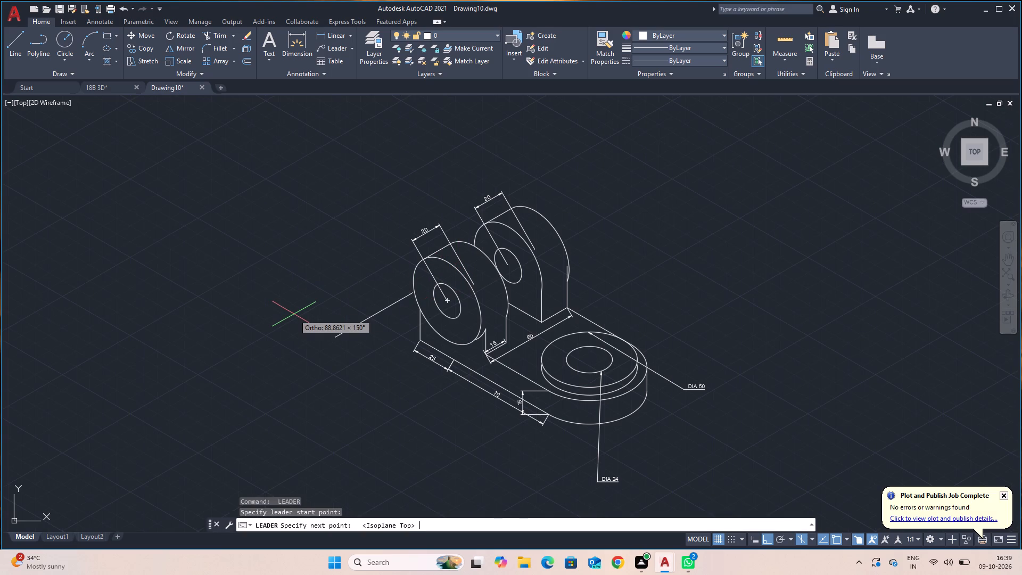
{"action": "left_click", "coordinate": [294, 315]}
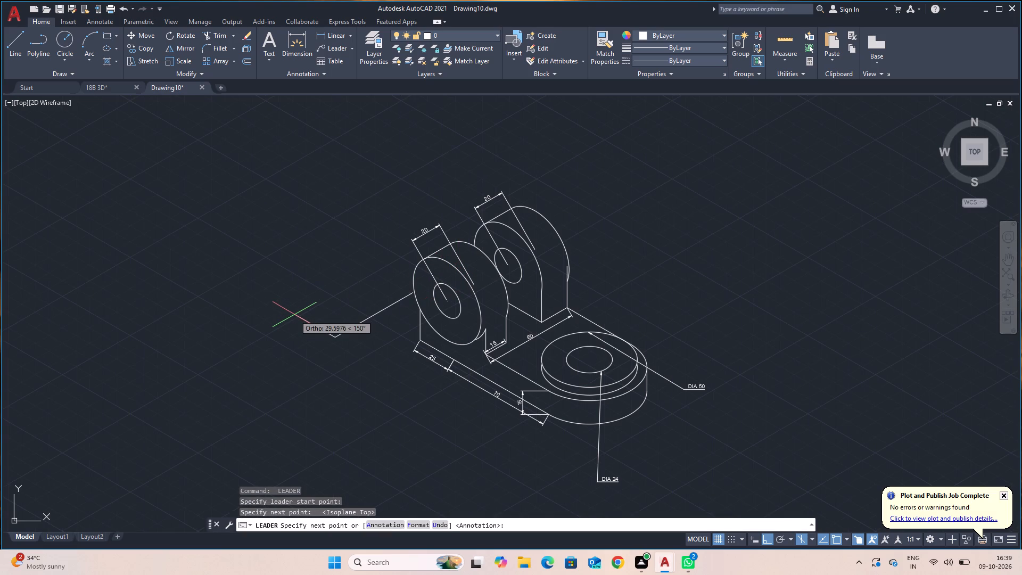
{"action": "key", "text": "a"}
{"action": "key", "text": "Return"}
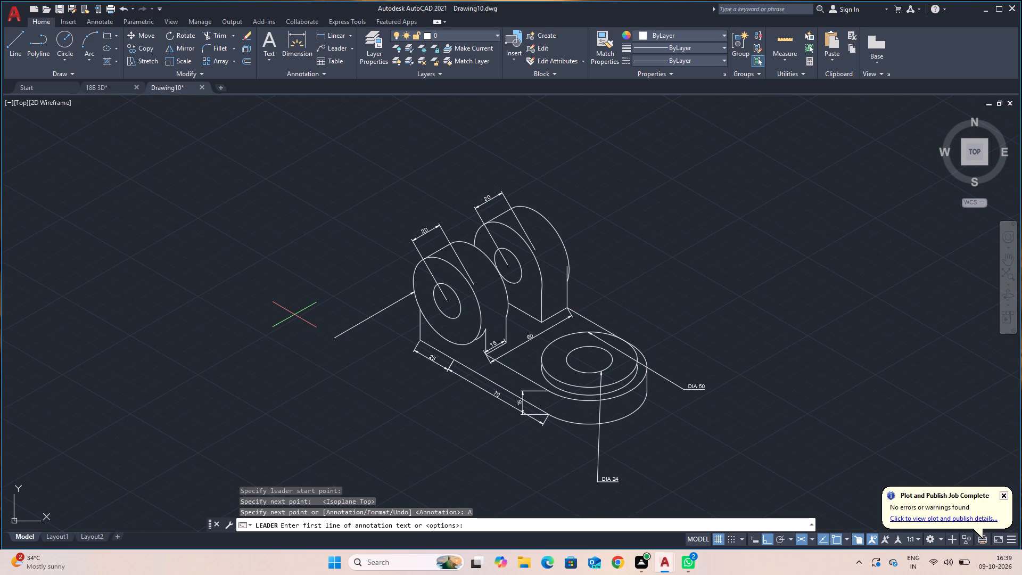
{"action": "key", "text": "d"}
{"action": "type", "text": "IA"}
{"action": "key", "text": "space"}
{"action": "key", "text": "5"}
{"action": "key", "text": "0"}
{"action": "key", "text": "Return"}
{"action": "key", "text": "Return"}
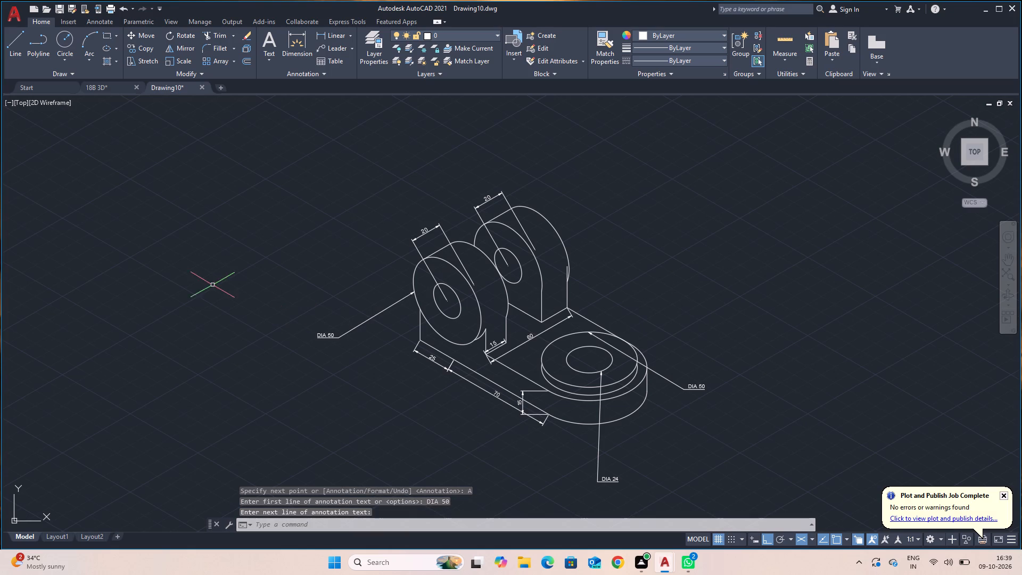
Add a leader from the front upright's hole, running diagonally down past the base parallel to the previous leader, with the annotation "DIA 20".
{"action": "key", "text": "space"}
{"action": "left_click", "coordinate": [446, 315]}
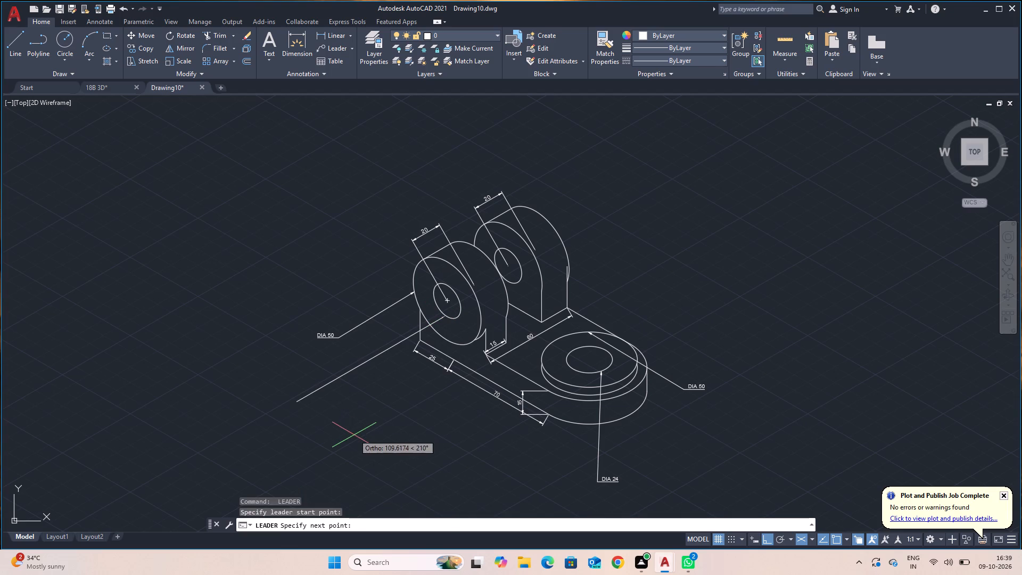
{"action": "left_click", "coordinate": [354, 435]}
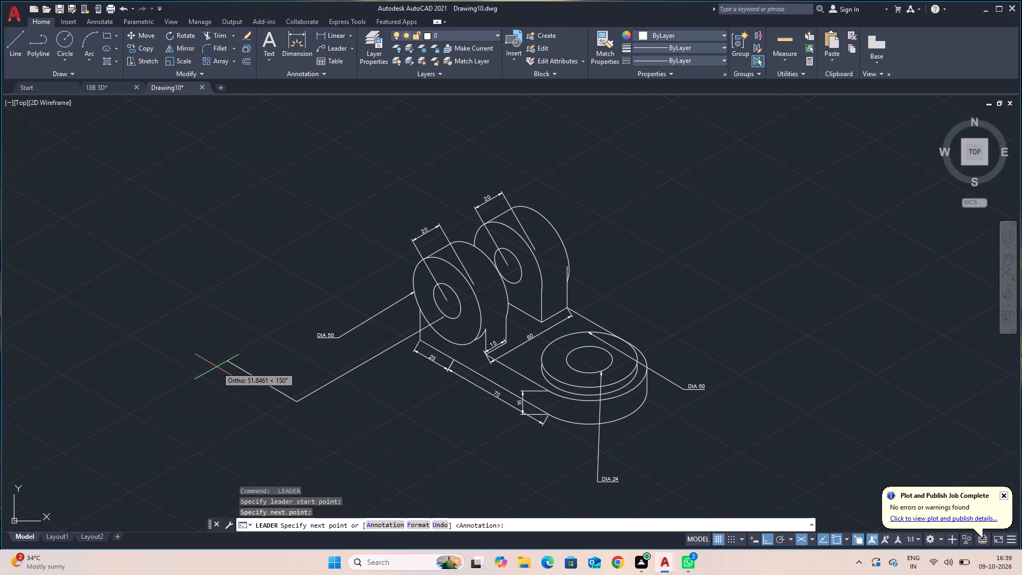
{"action": "key", "text": "a"}
{"action": "key", "text": "Return"}
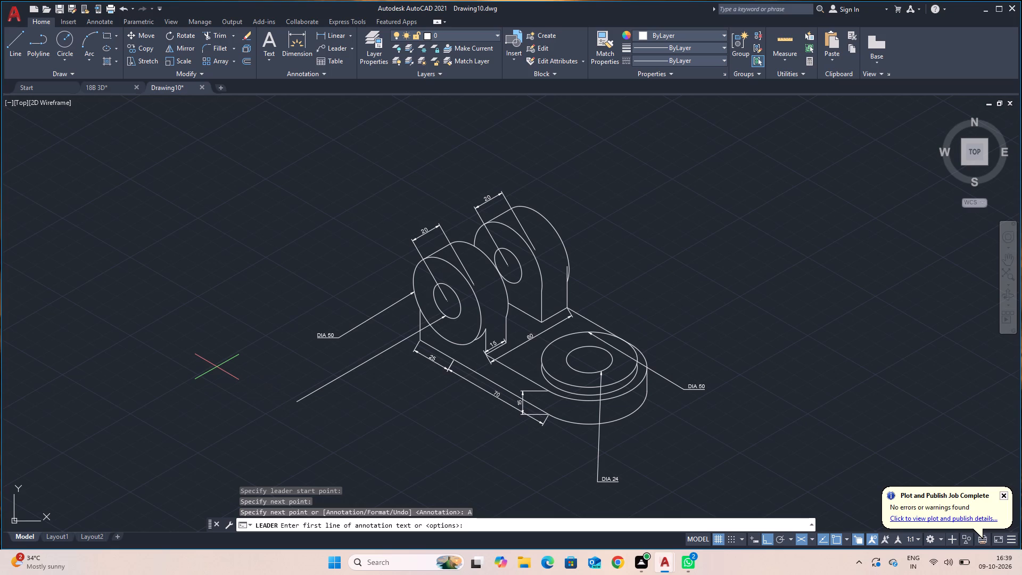
{"action": "type", "text": "DIA"}
{"action": "key", "text": "space"}
{"action": "type", "text": "20"}
{"action": "key", "text": "Return"}
{"action": "key", "text": "Return"}
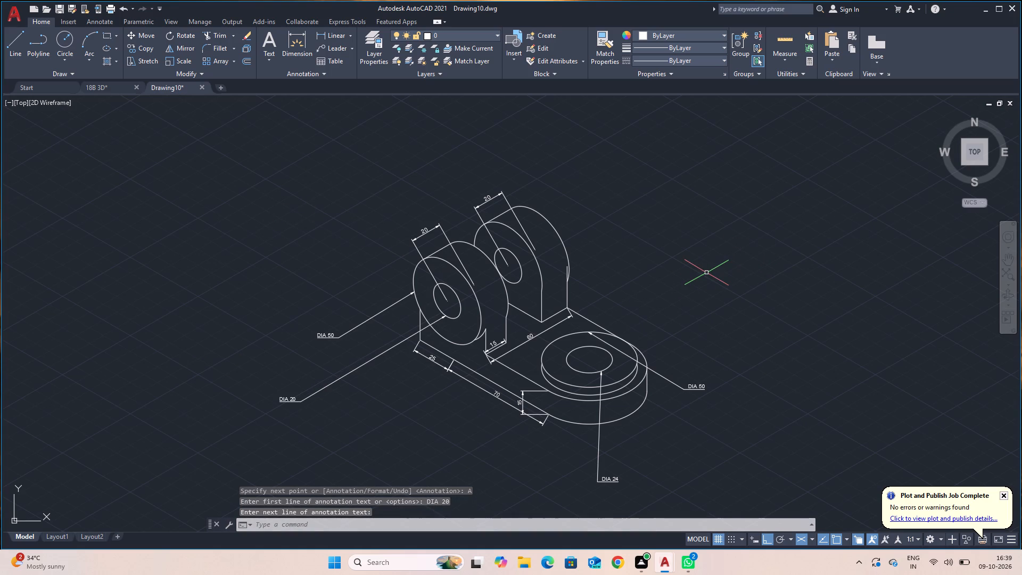
{"action": "key", "text": "Escape"}
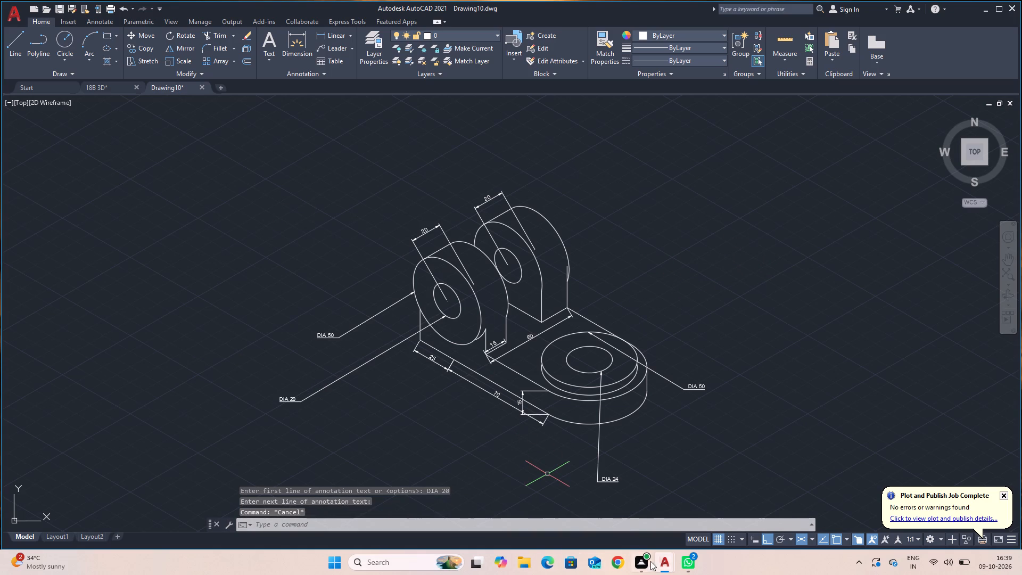